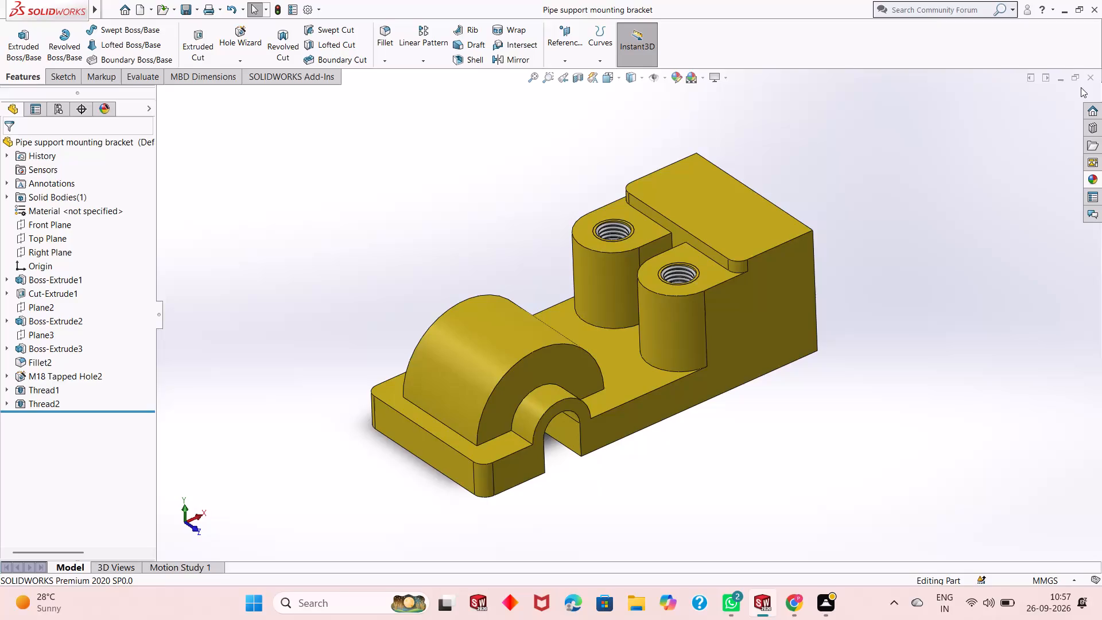
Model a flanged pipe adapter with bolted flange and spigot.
Close the pipe support mounting bracket document and create a new part document.
click(1091, 82)
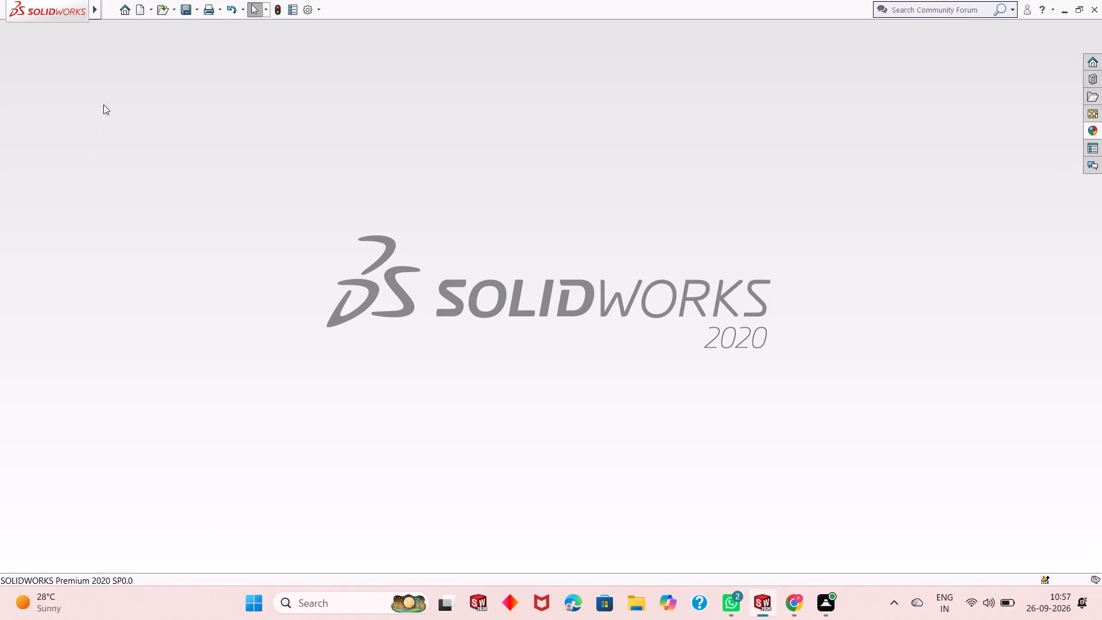
click(142, 14)
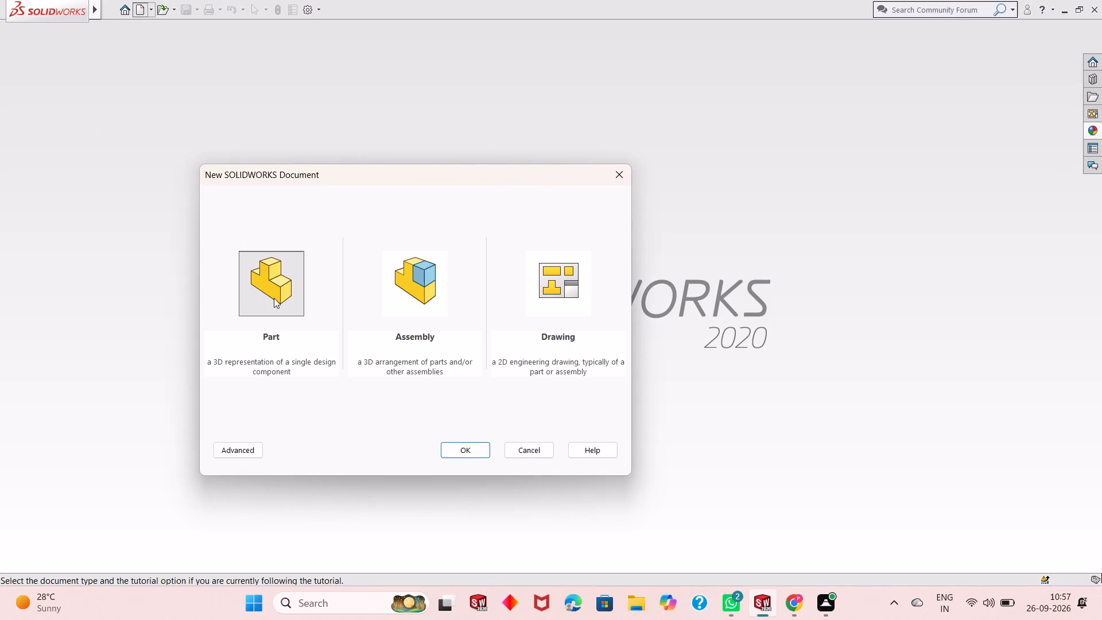
double_click(274, 299)
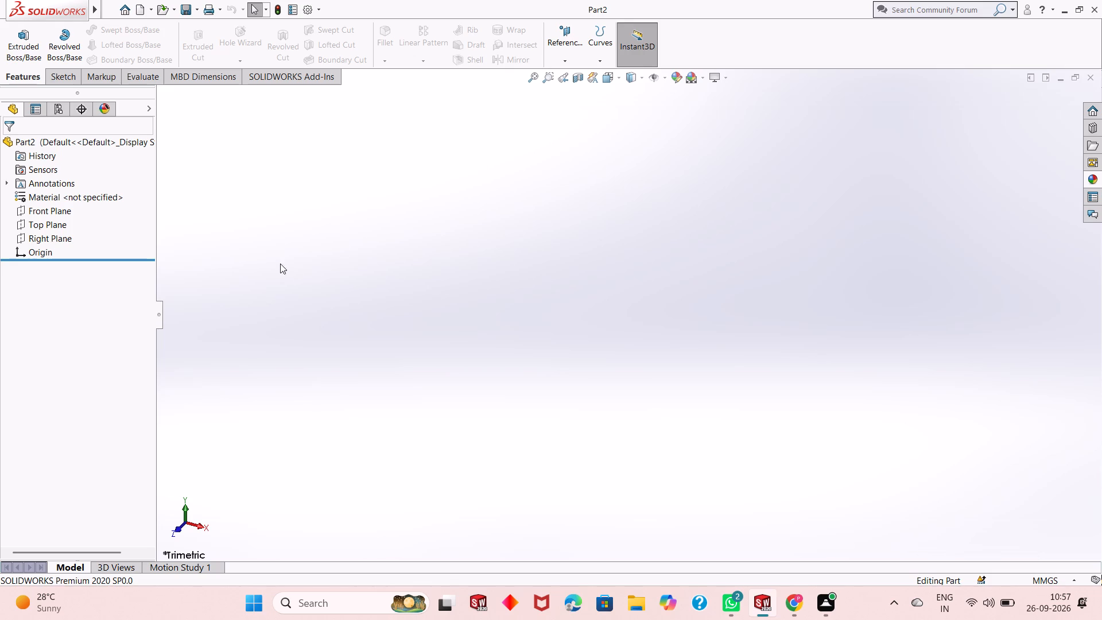
Start a sketch on the Top Plane and draw a circle of about 42 mm radius centred on the origin.
click(60, 230)
click(71, 216)
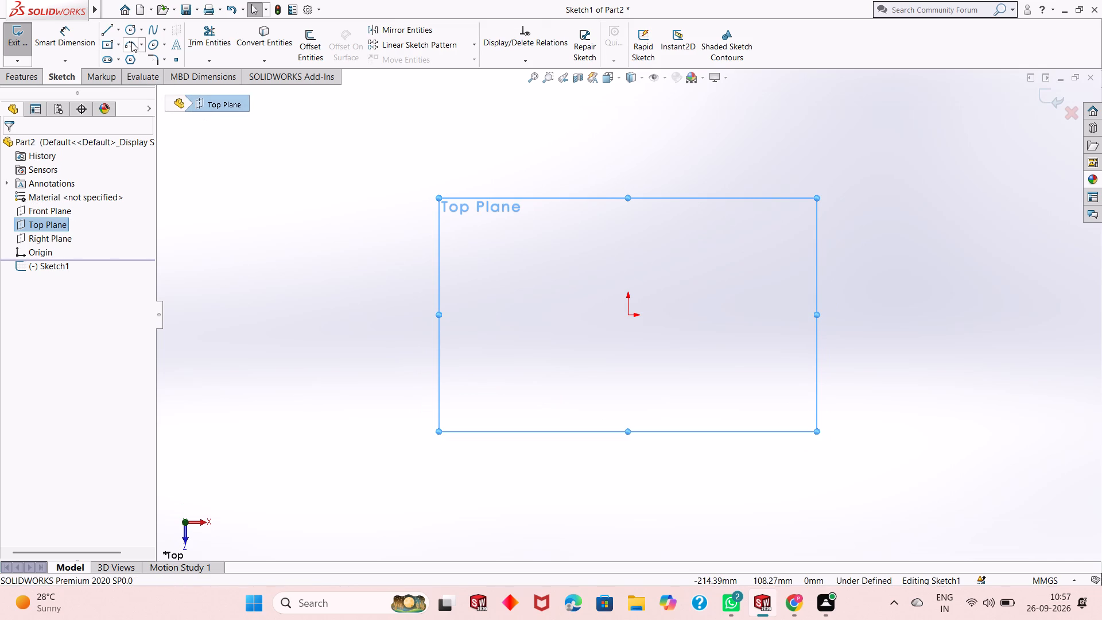
click(132, 34)
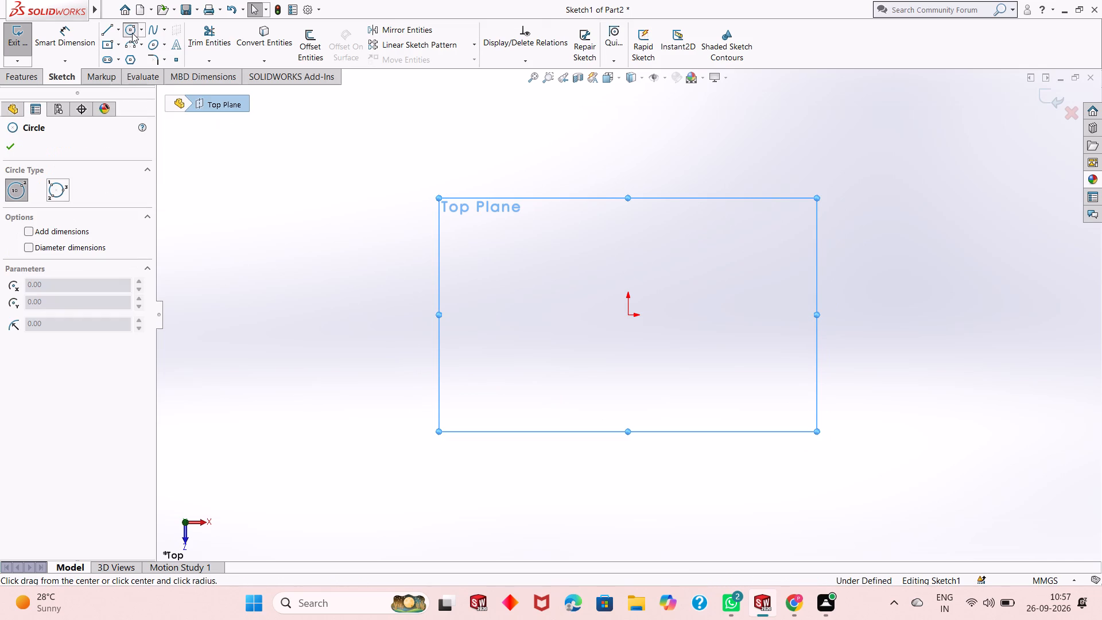
click(627, 315)
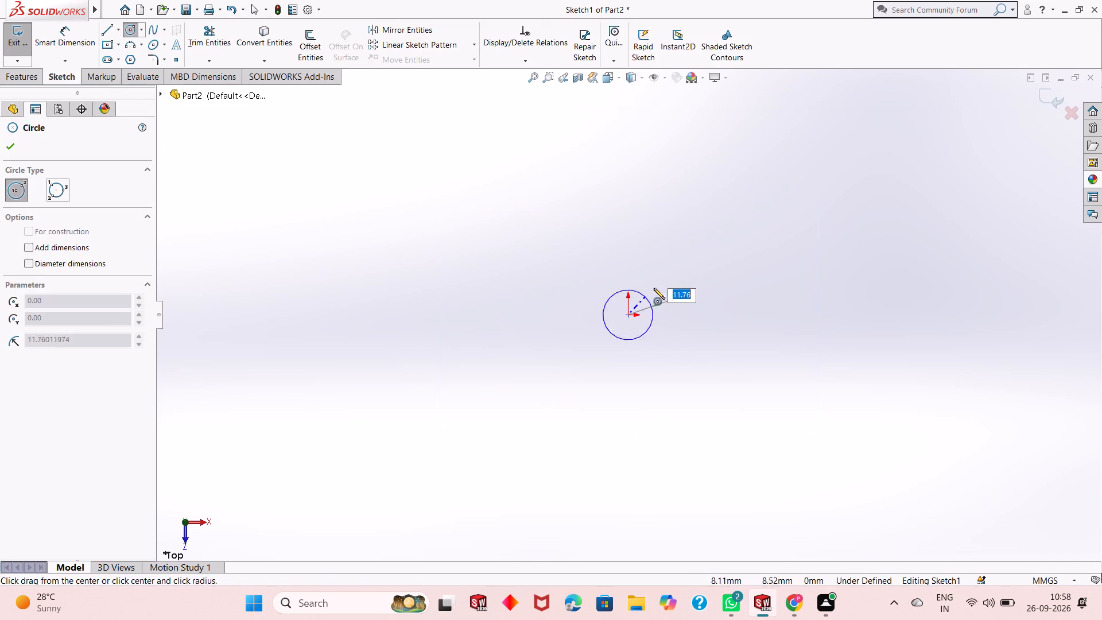
click(696, 258)
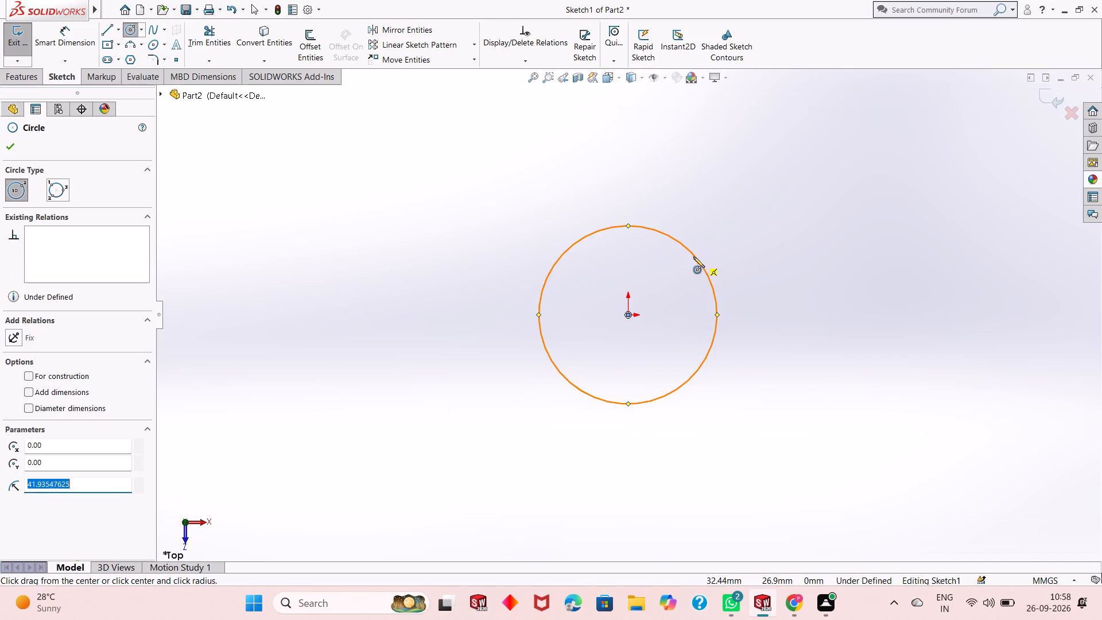
right_click(313, 181)
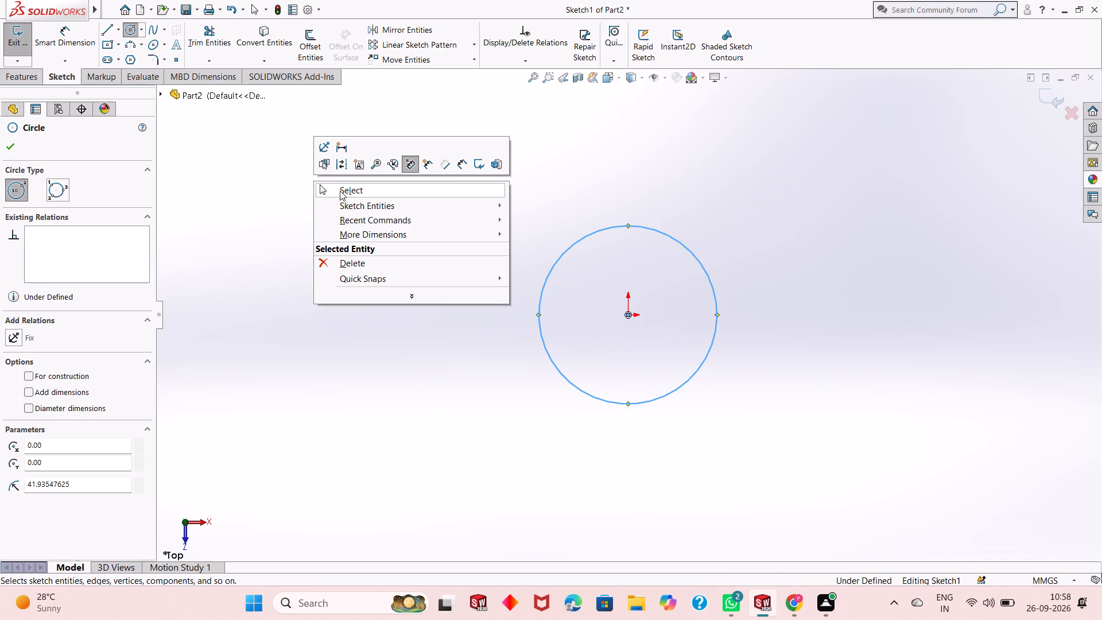
click(340, 191)
Dimension the circle's diameter to 22 mm.
click(84, 51)
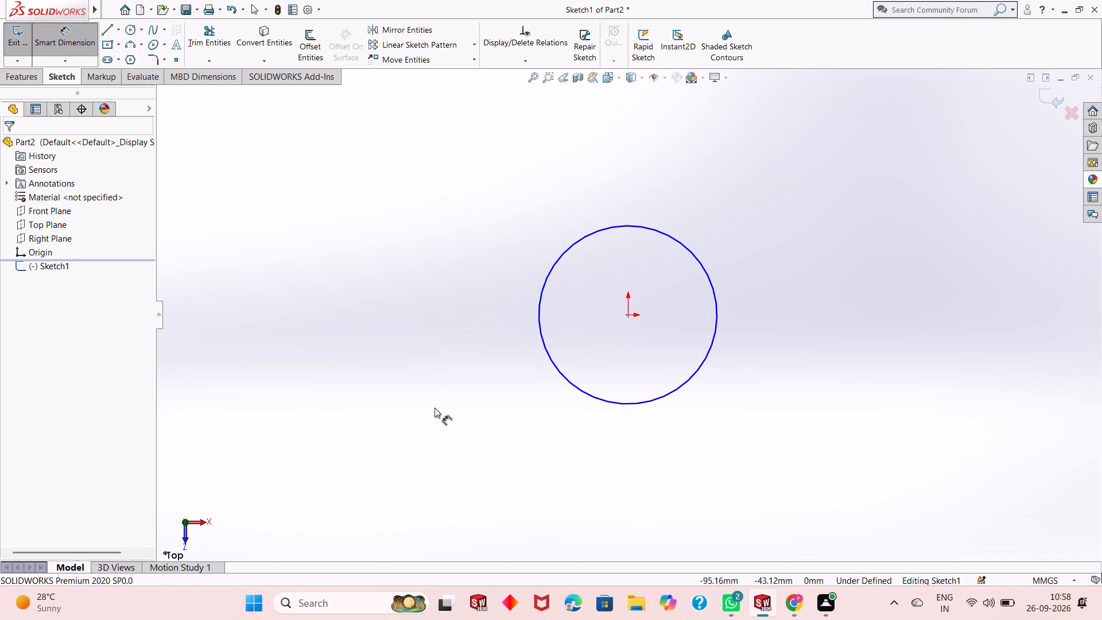
click(577, 390)
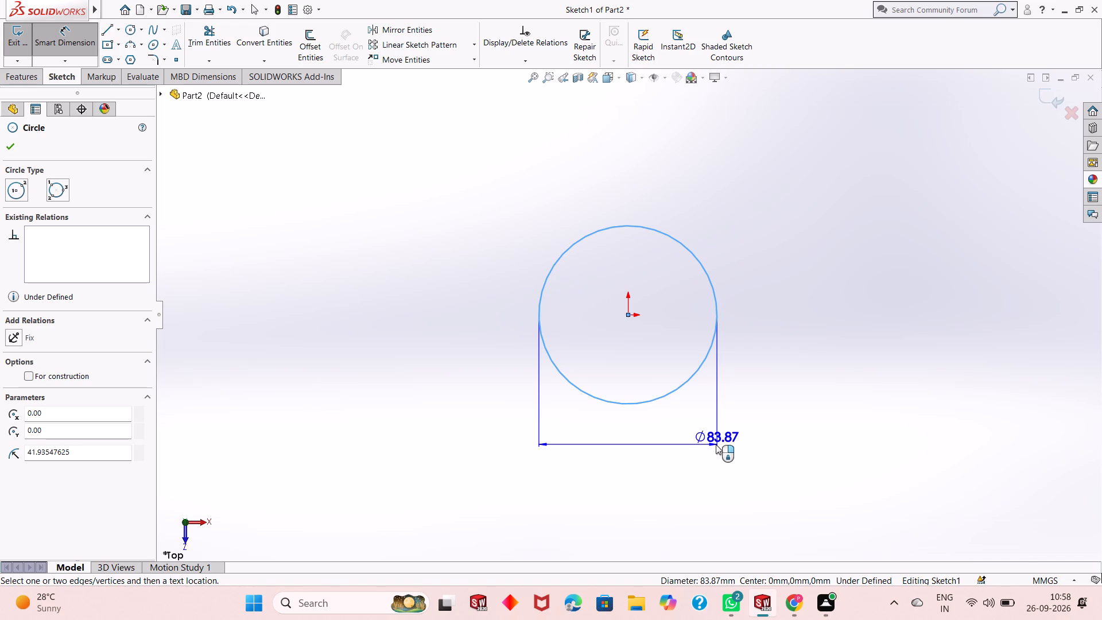
key(2)
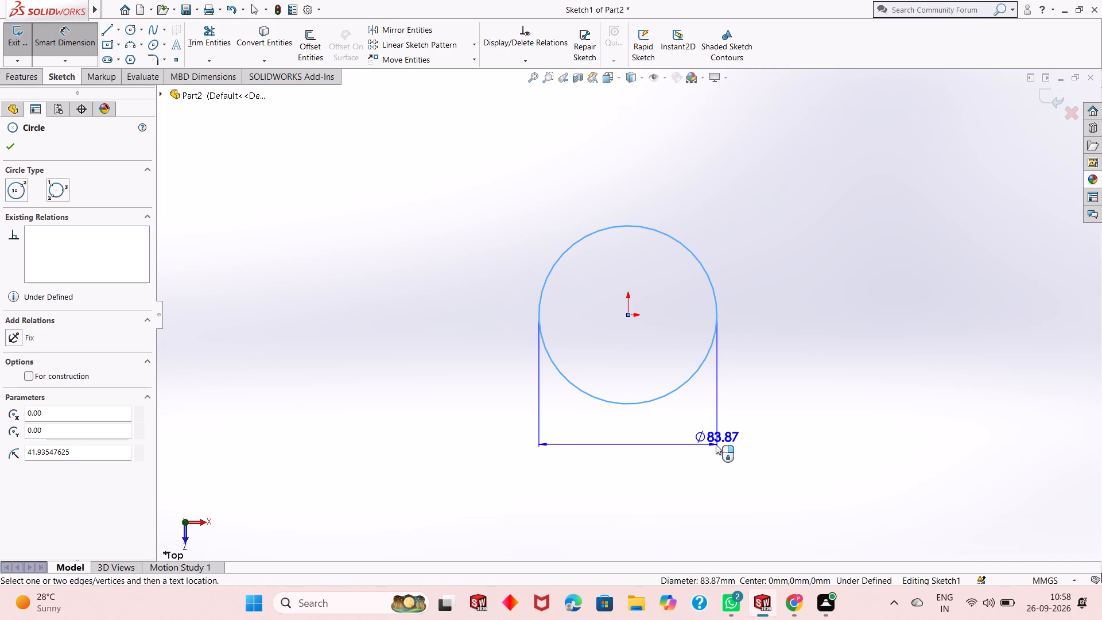
click(716, 445)
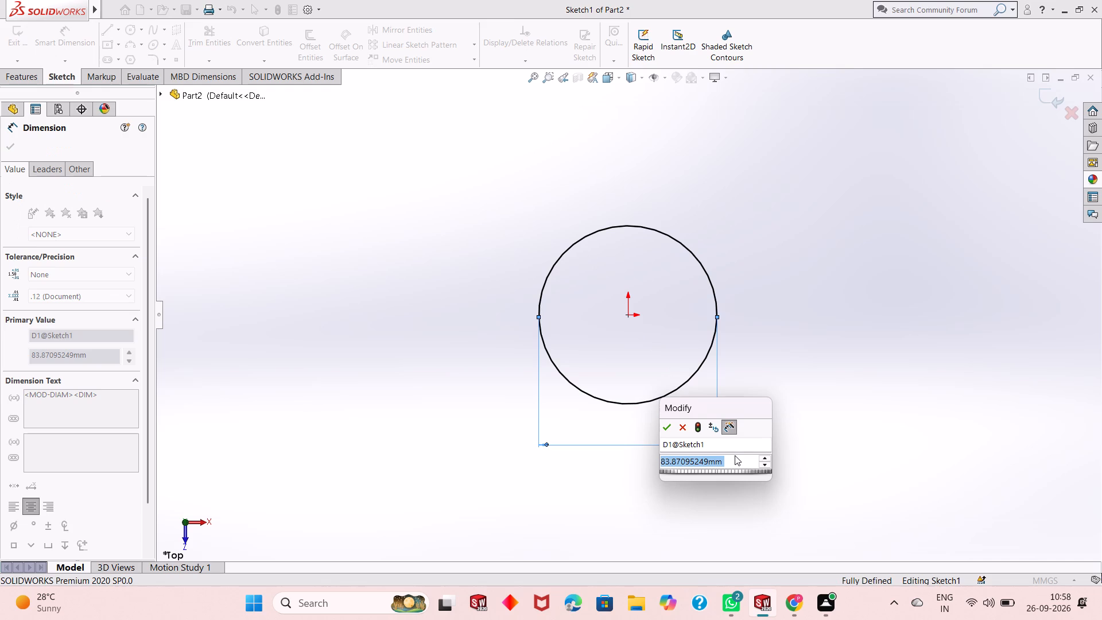
text(22)
key(Return)
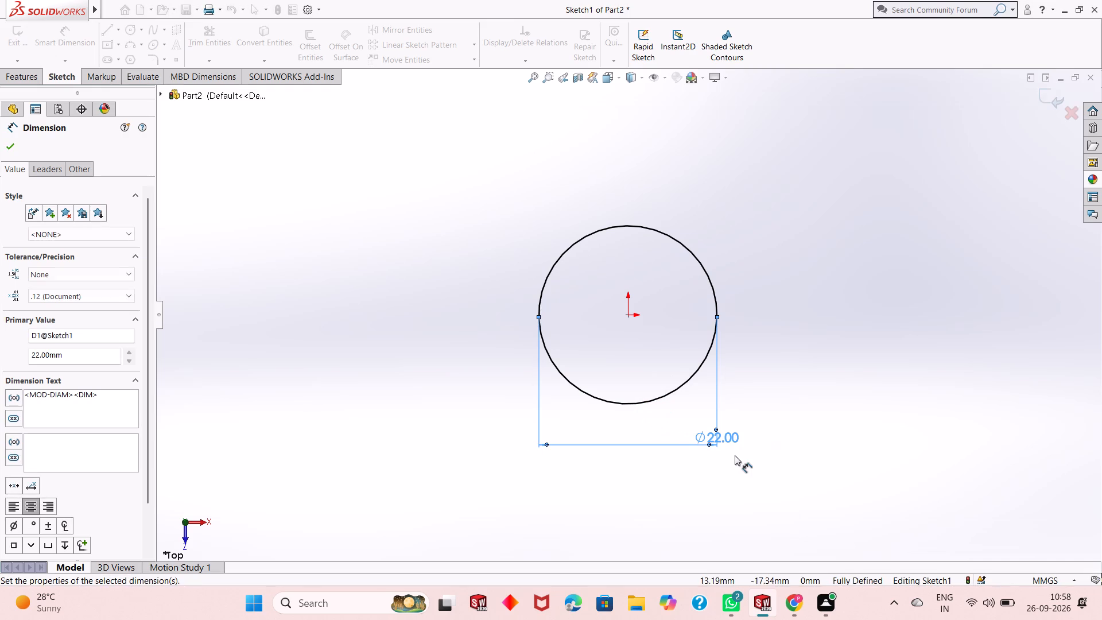
click(751, 332)
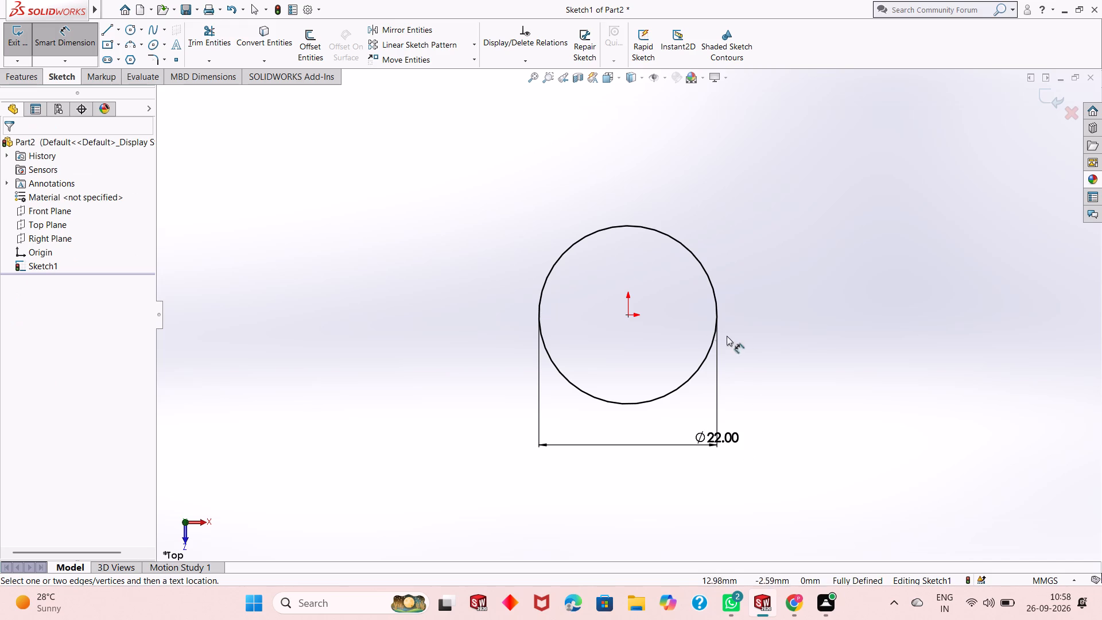
Extrude the circle as a blind boss 1 mm deep.
click(26, 75)
click(26, 56)
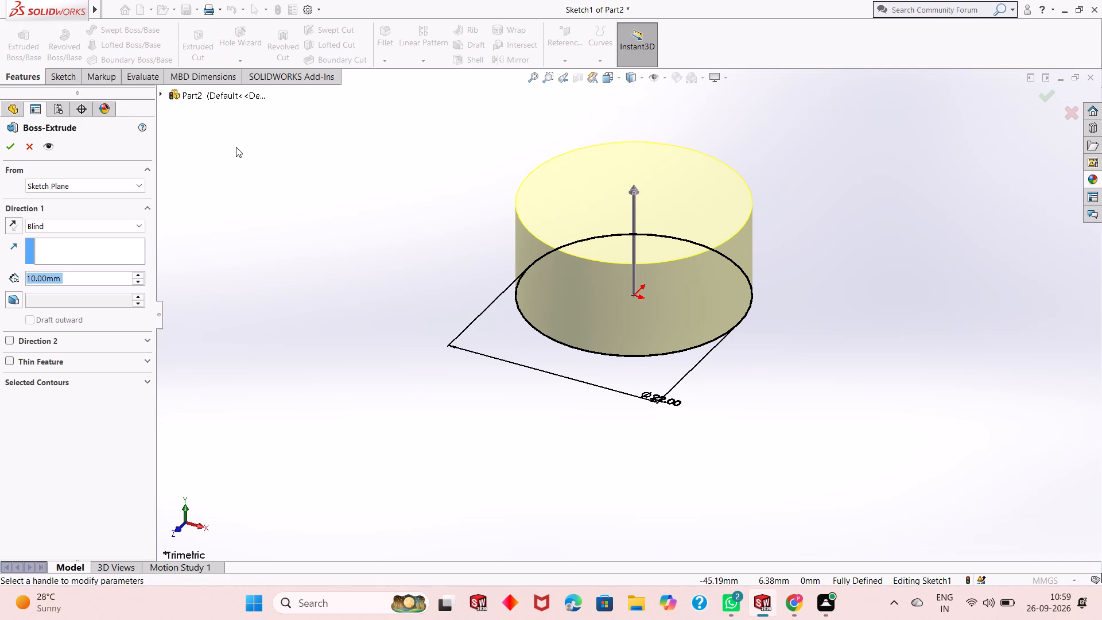
key(1)
key(Return)
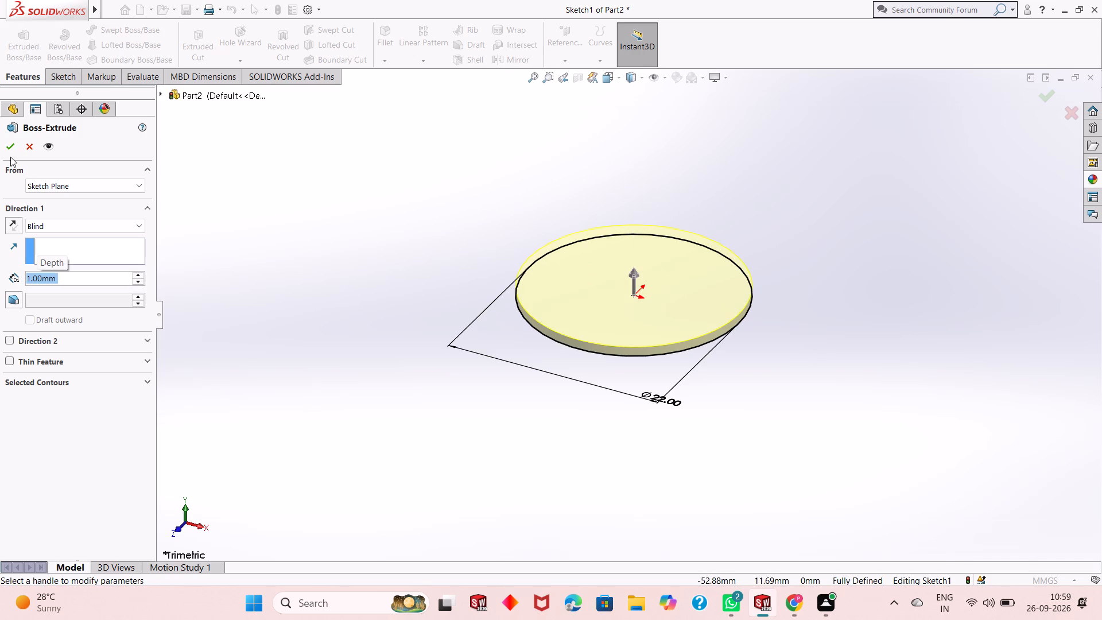
click(10, 141)
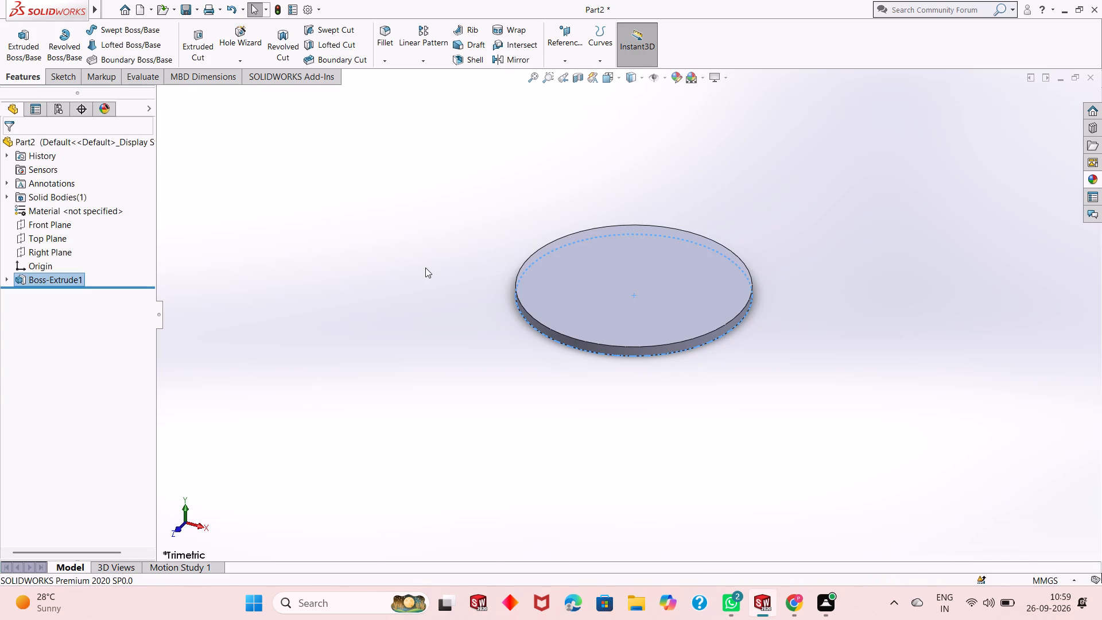
click(425, 268)
Start a sketch on the disc's upper face and draw a circle of about 7.8 mm radius centred on the origin.
scroll(630, 272, down, 4)
scroll(626, 294, up, 1)
scroll(626, 294, down, 1)
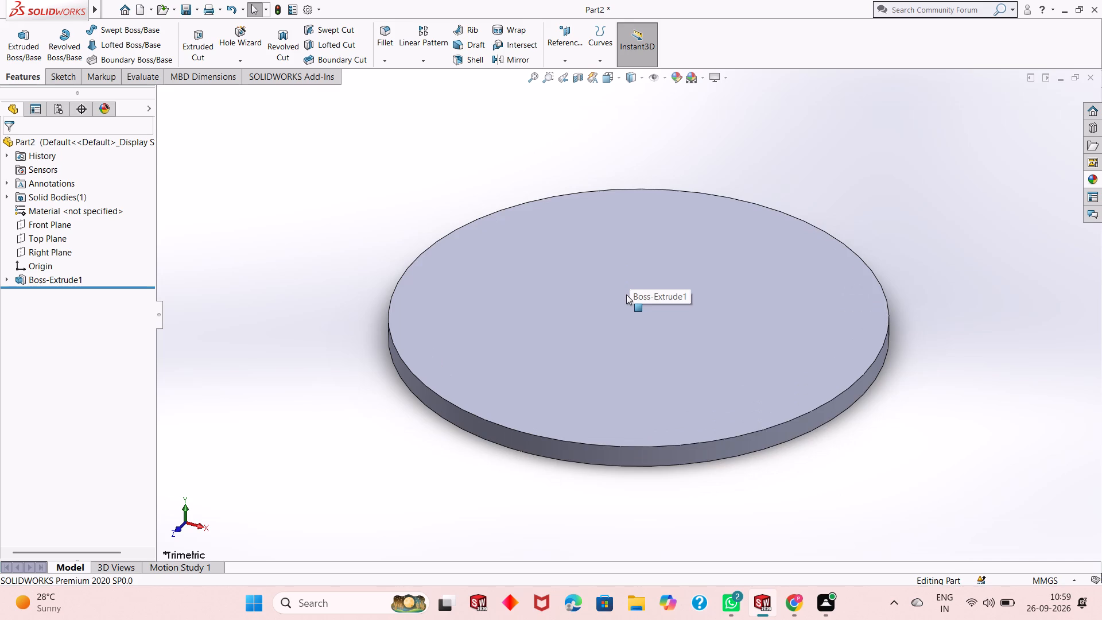
scroll(626, 294, down, 2)
scroll(626, 294, up, 3)
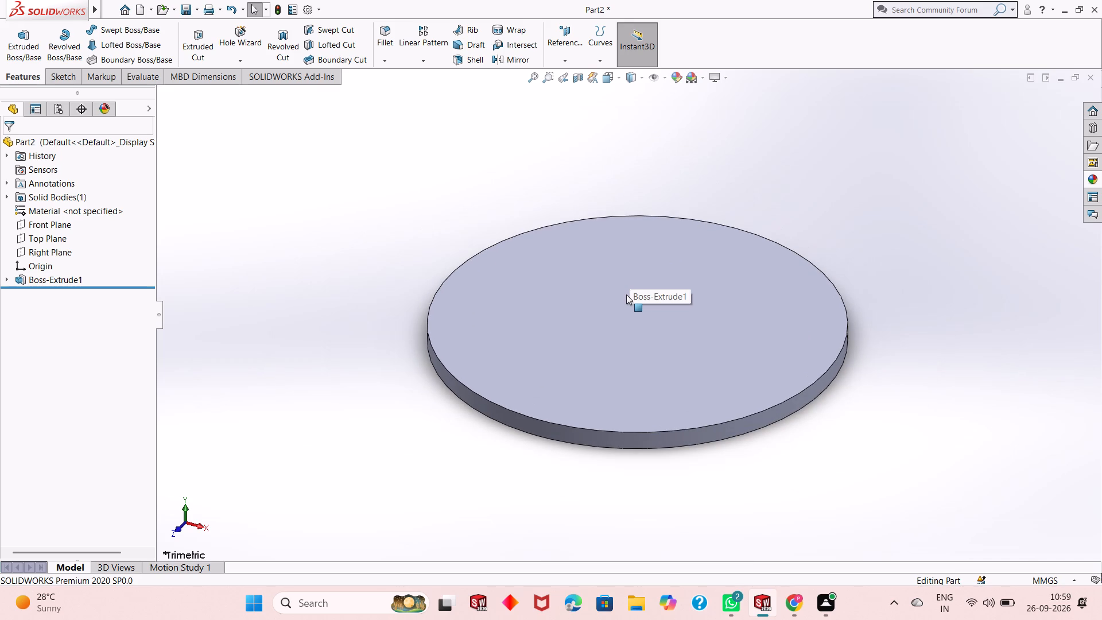
click(701, 344)
click(748, 310)
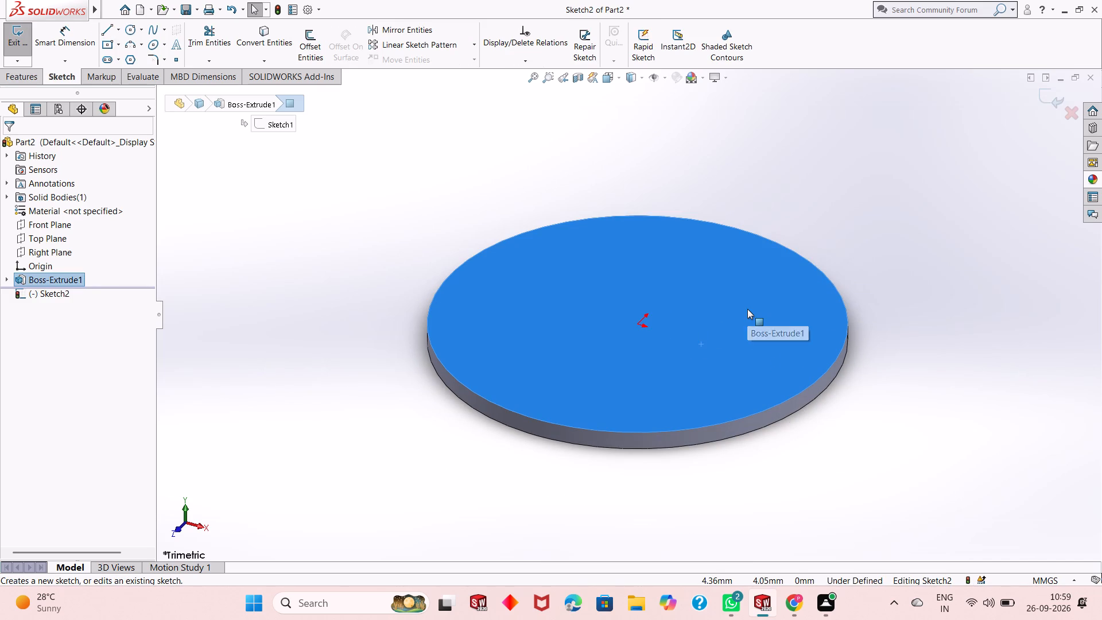
key(ctrl+8)
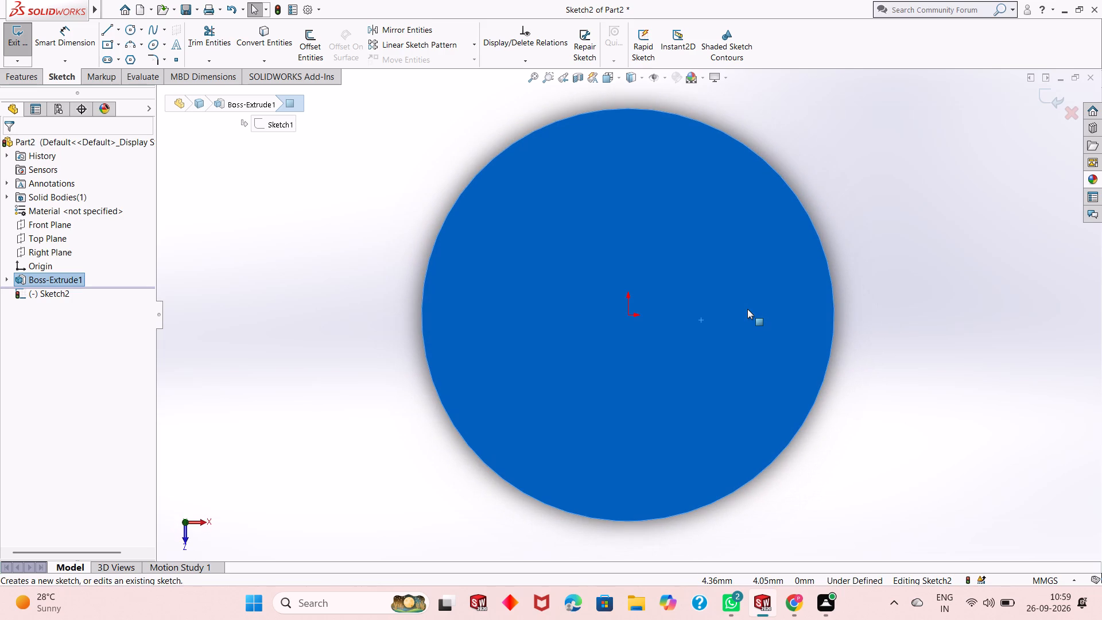
click(875, 248)
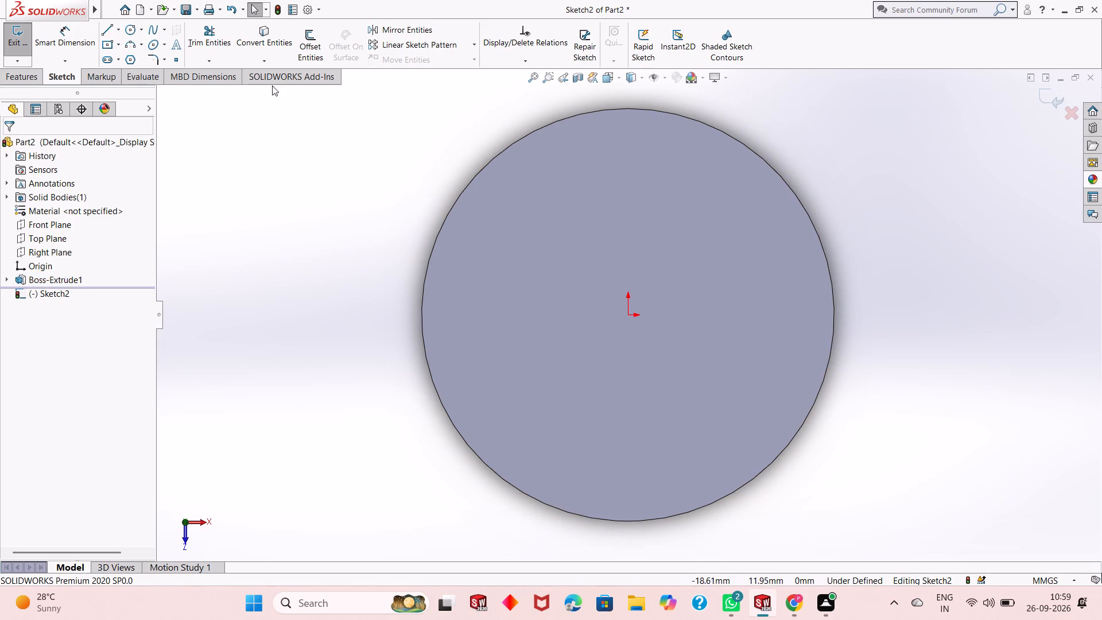
click(133, 31)
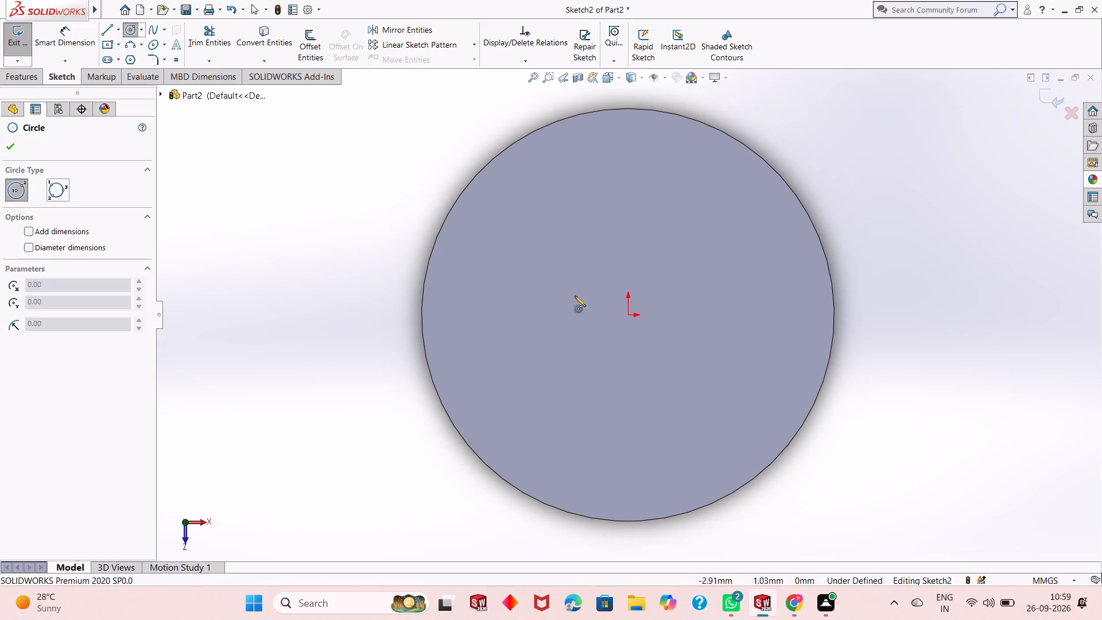
click(629, 315)
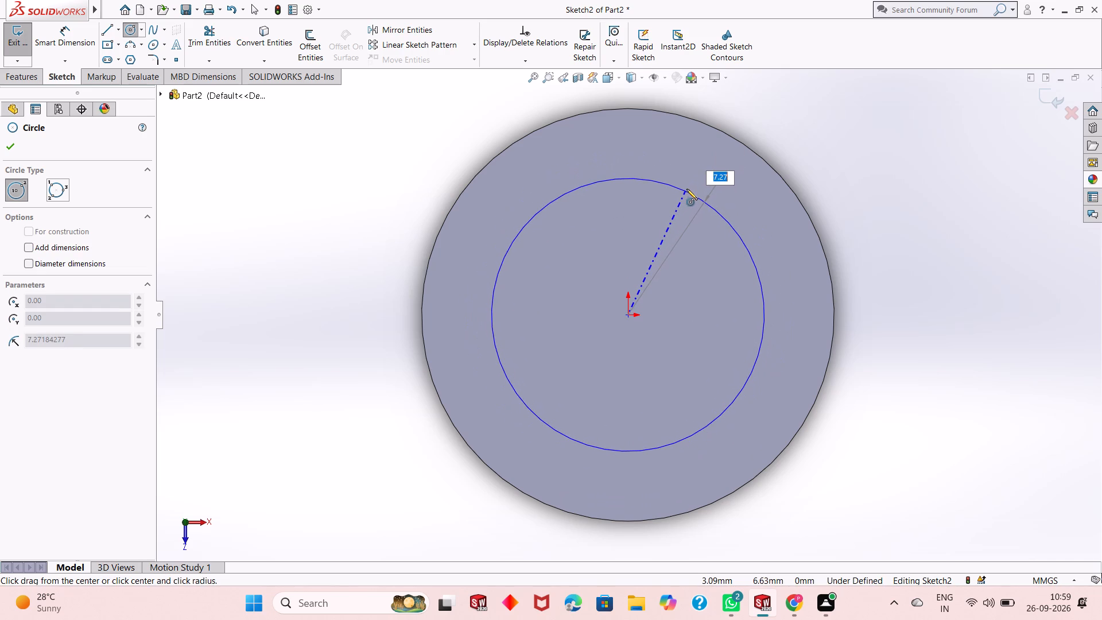
click(688, 182)
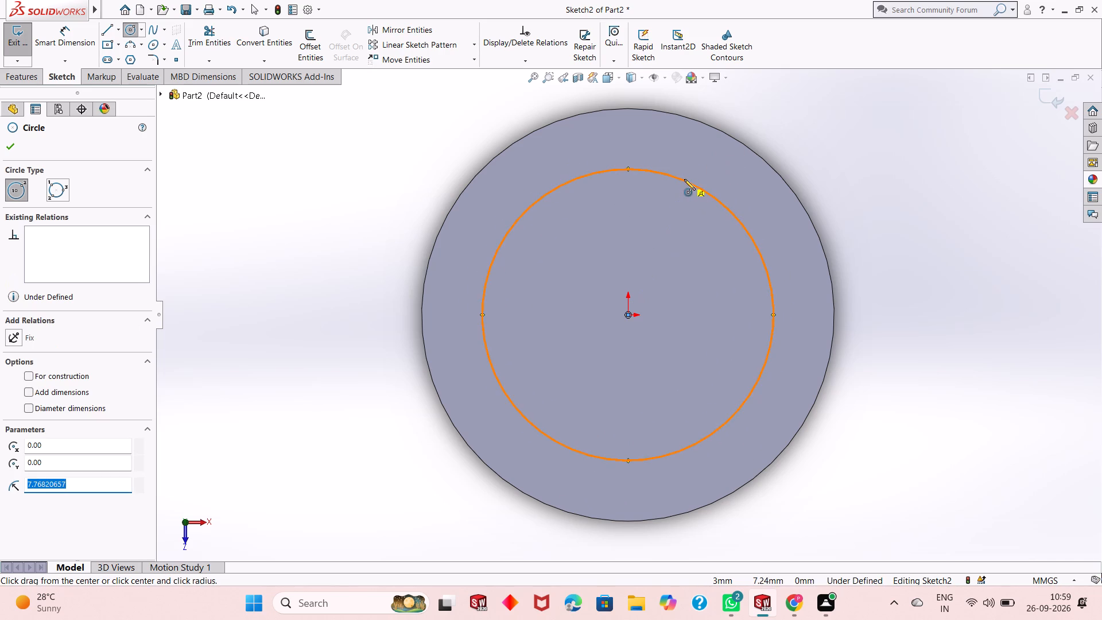
right_click(857, 163)
click(879, 171)
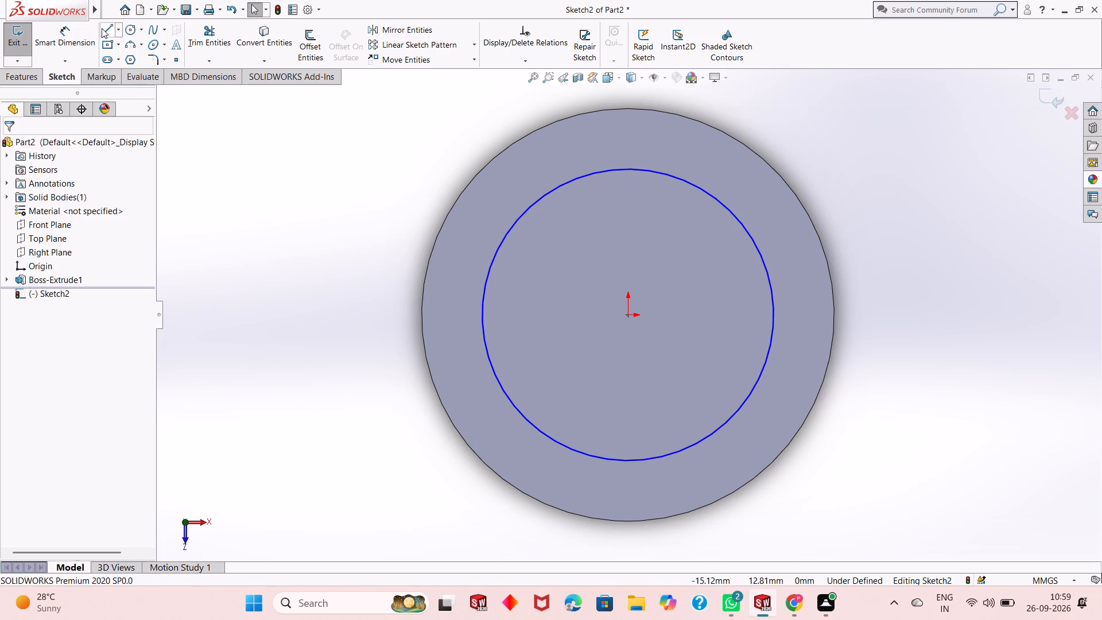
Dimension the inner circle's diameter to 19 mm.
click(72, 46)
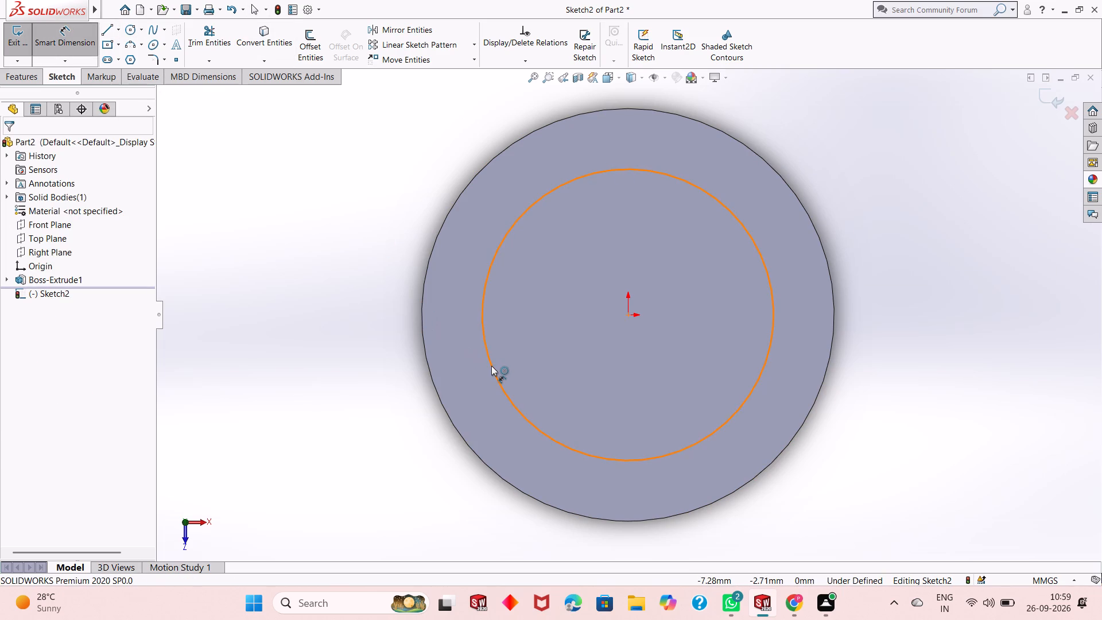
click(491, 366)
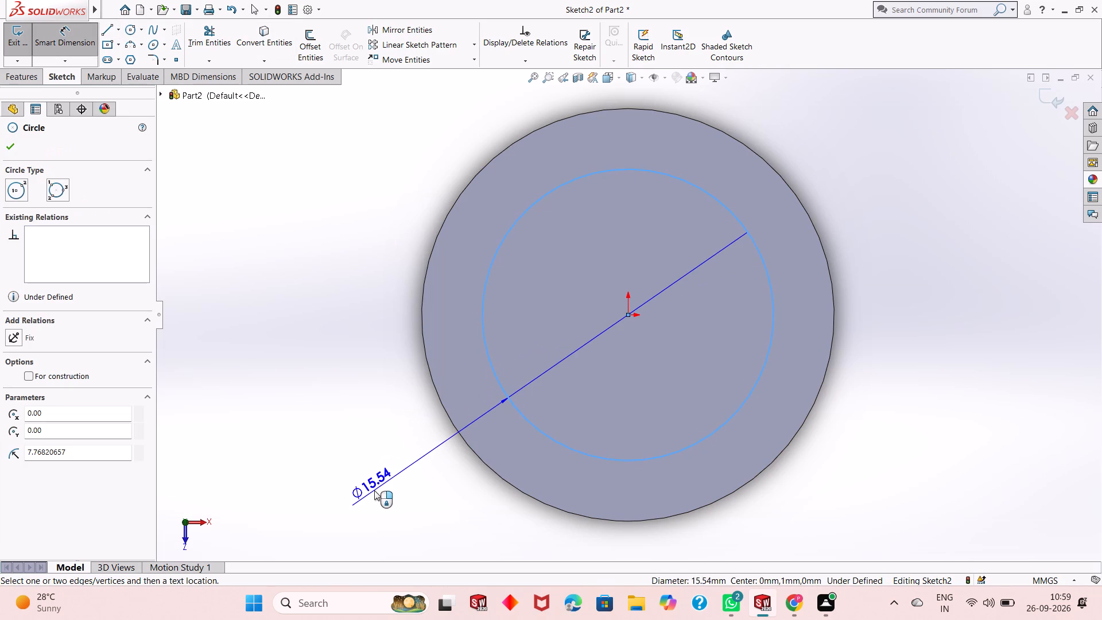
click(374, 490)
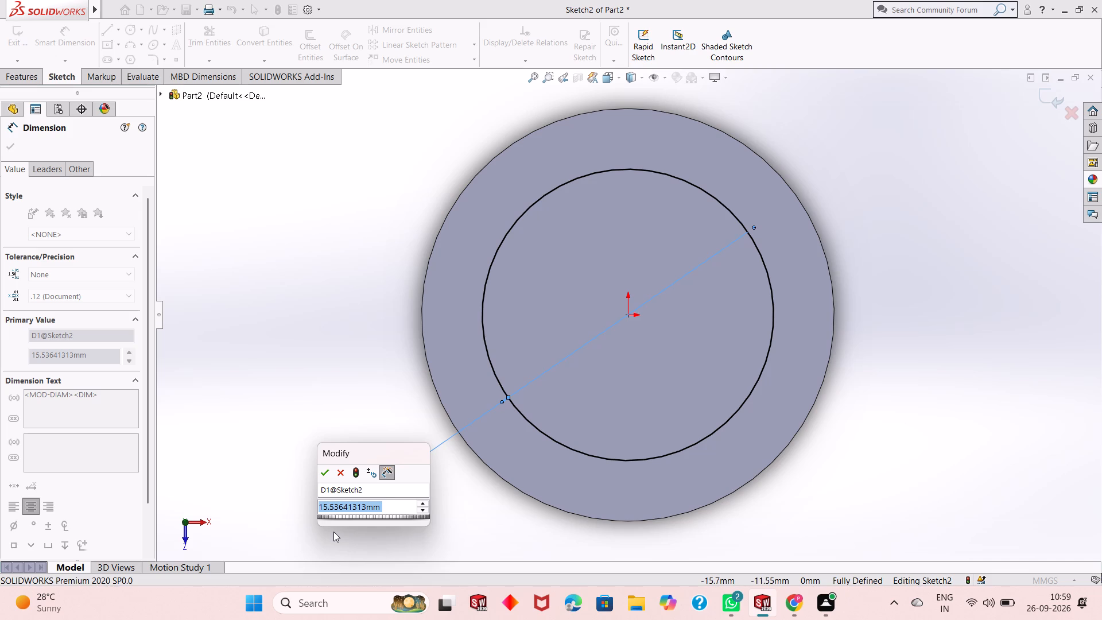
key(1)
key(9)
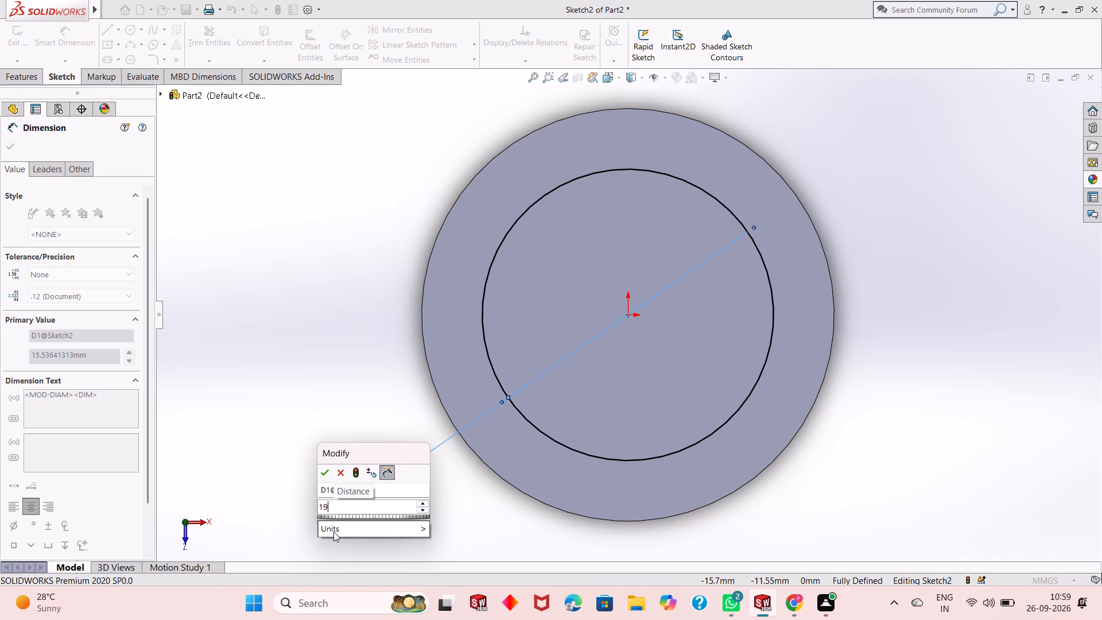
key(Return)
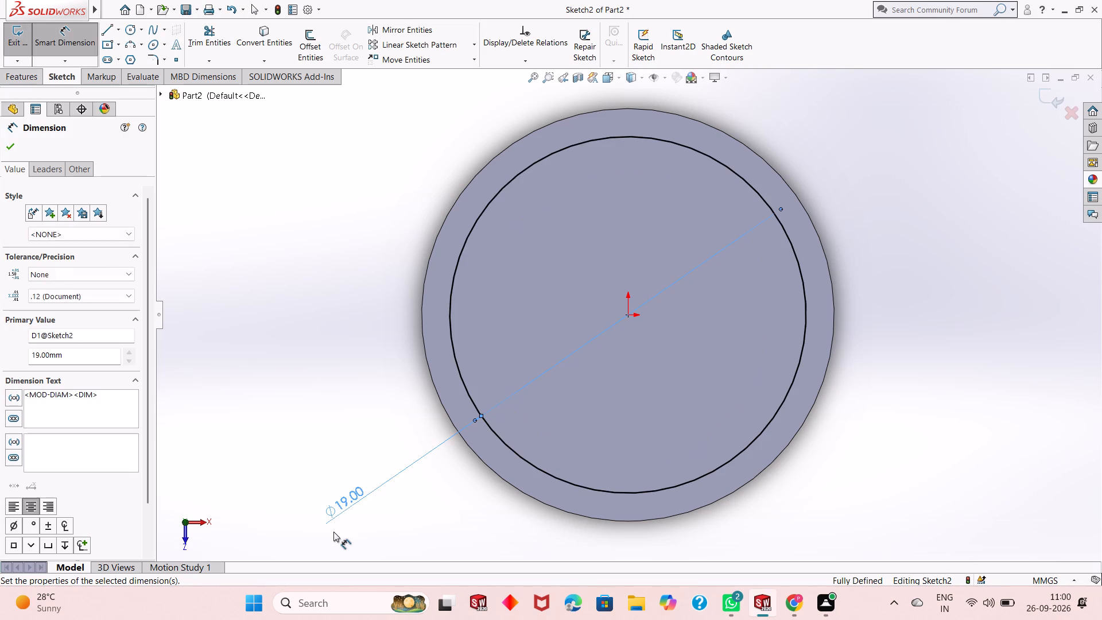
right_click(290, 245)
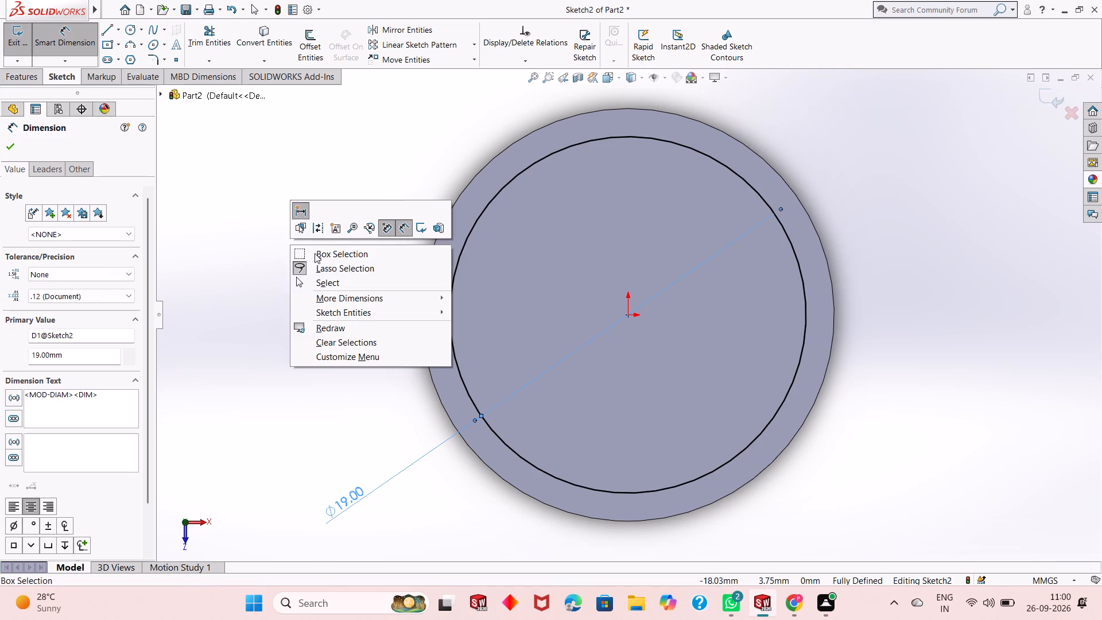
click(343, 283)
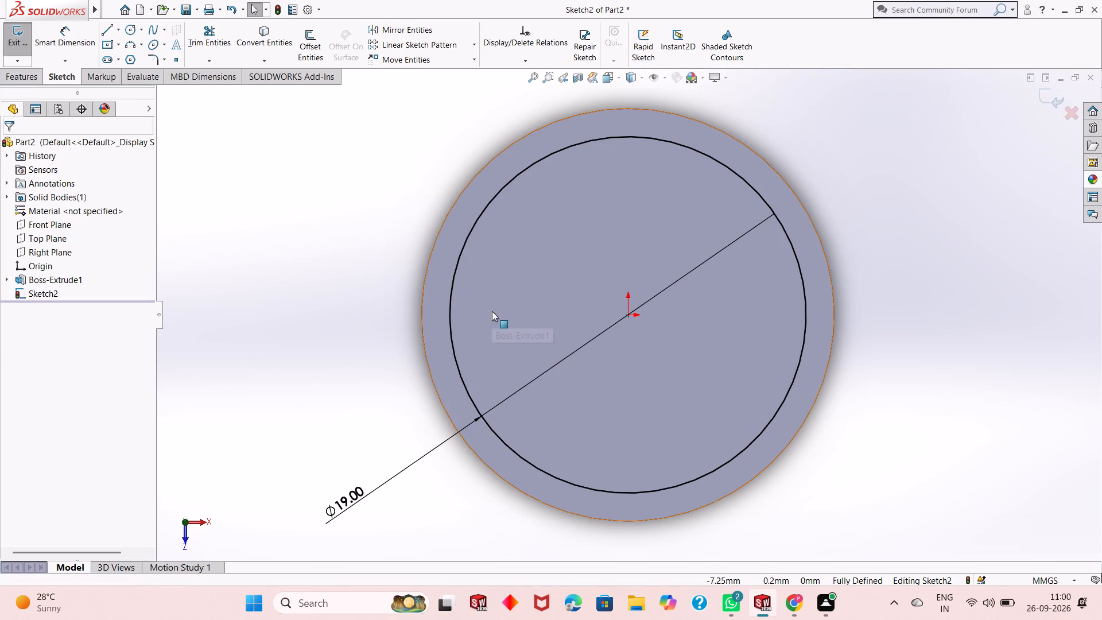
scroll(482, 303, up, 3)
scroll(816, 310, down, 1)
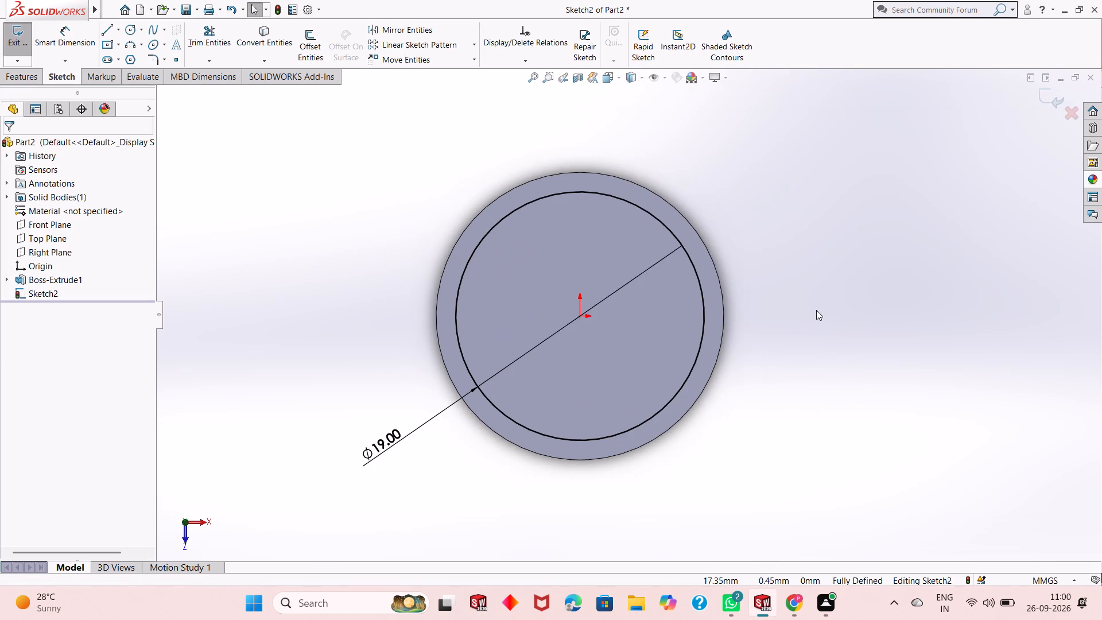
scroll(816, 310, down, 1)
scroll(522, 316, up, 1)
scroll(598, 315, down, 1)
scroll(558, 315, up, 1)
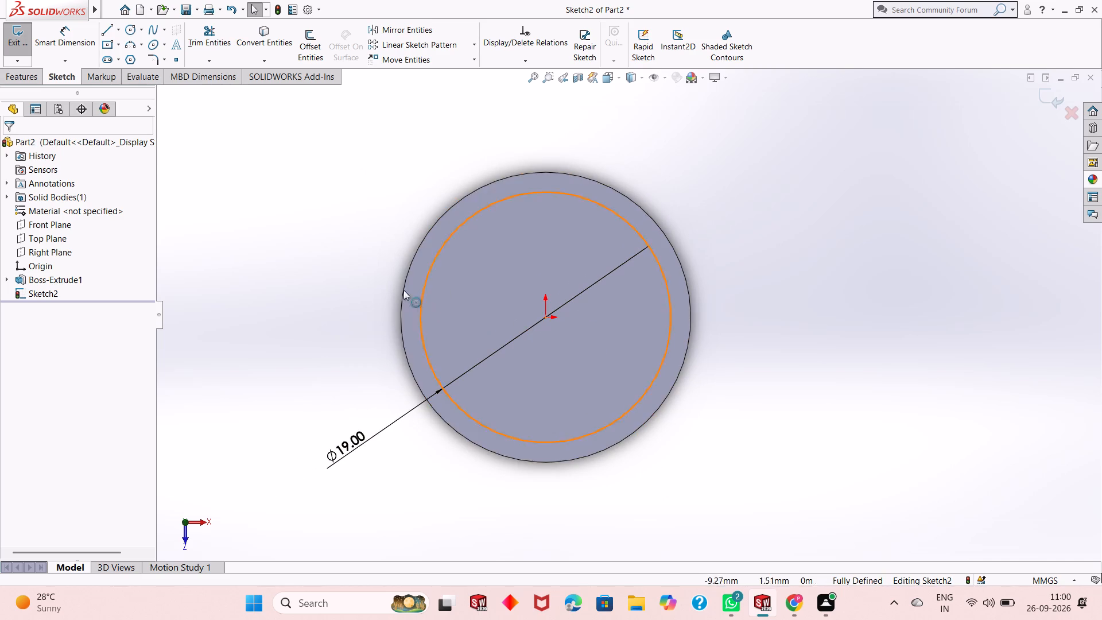
Extrude the 19 mm circle as a blind boss 1 mm deep, merged with the disc.
scroll(273, 270, up, 2)
scroll(734, 374, down, 1)
scroll(651, 323, down, 1)
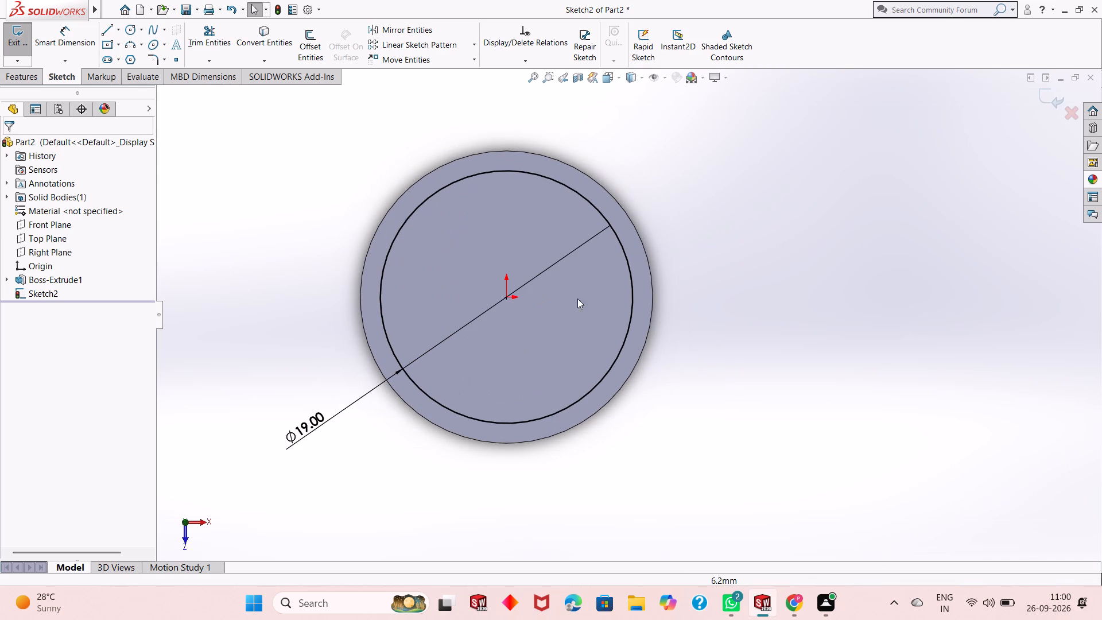
click(16, 76)
click(15, 48)
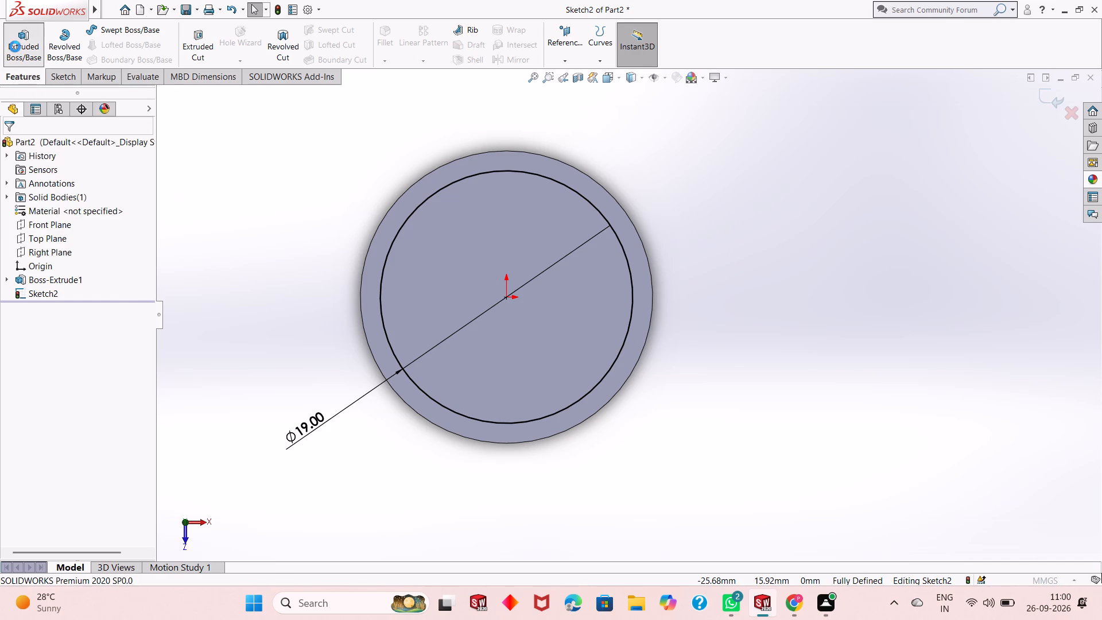
middle_drag(451, 298, 448, 161)
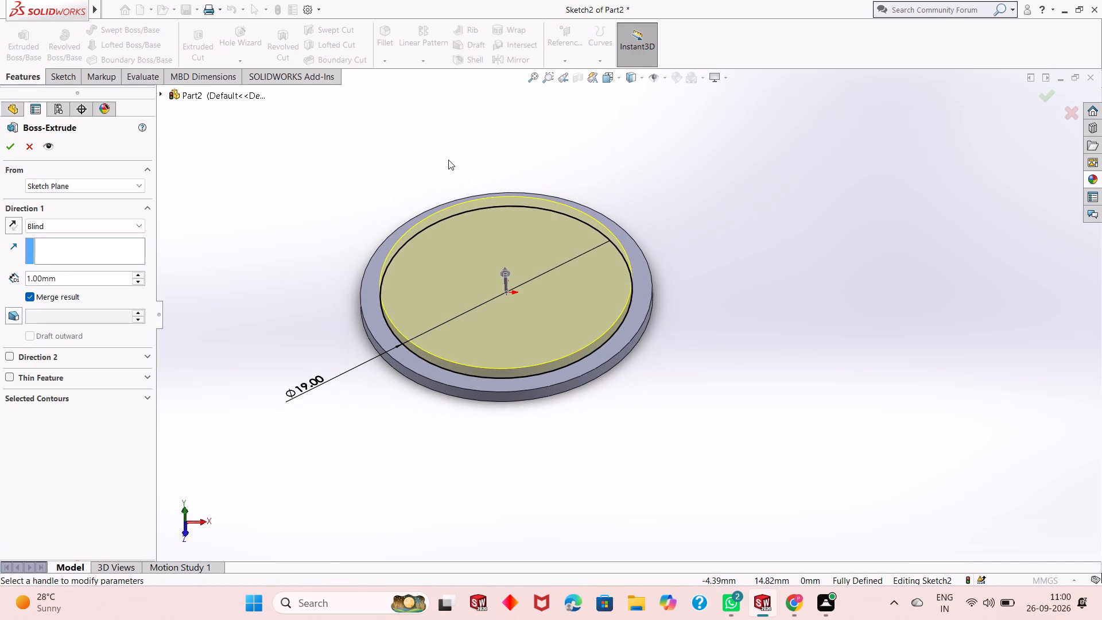
scroll(448, 159, down, 1)
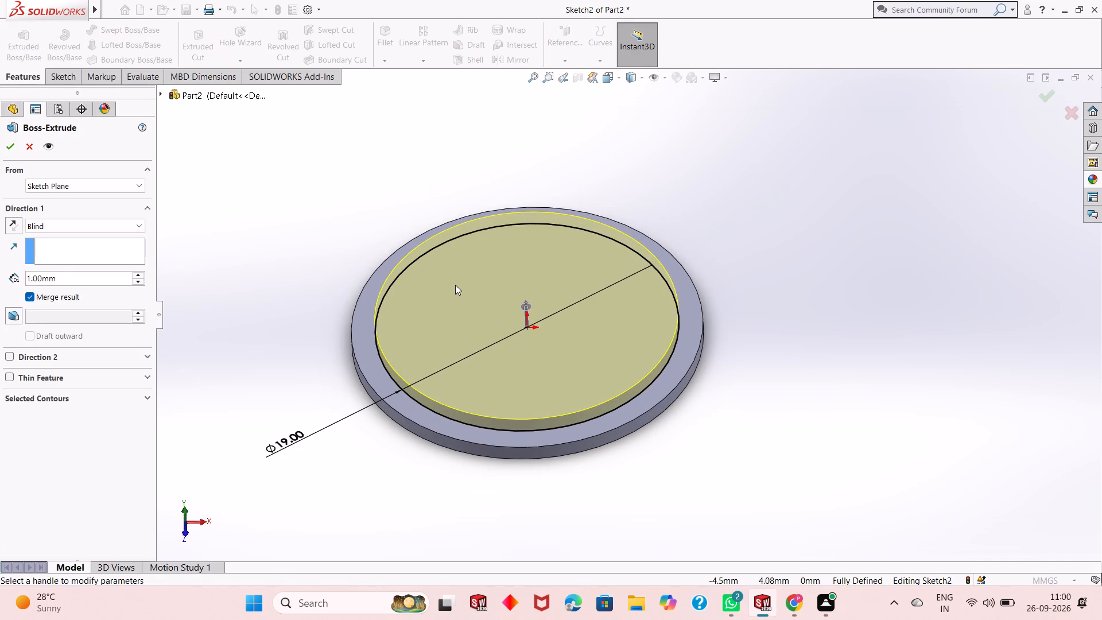
scroll(549, 315, down, 1)
scroll(549, 315, up, 1)
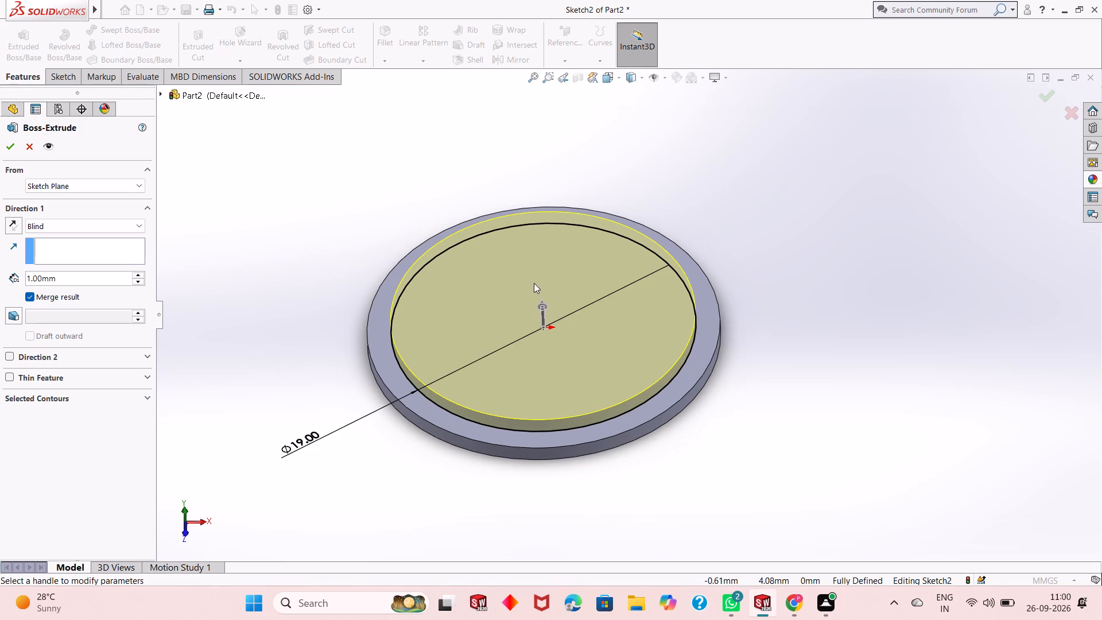
scroll(534, 283, up, 1)
scroll(582, 316, down, 1)
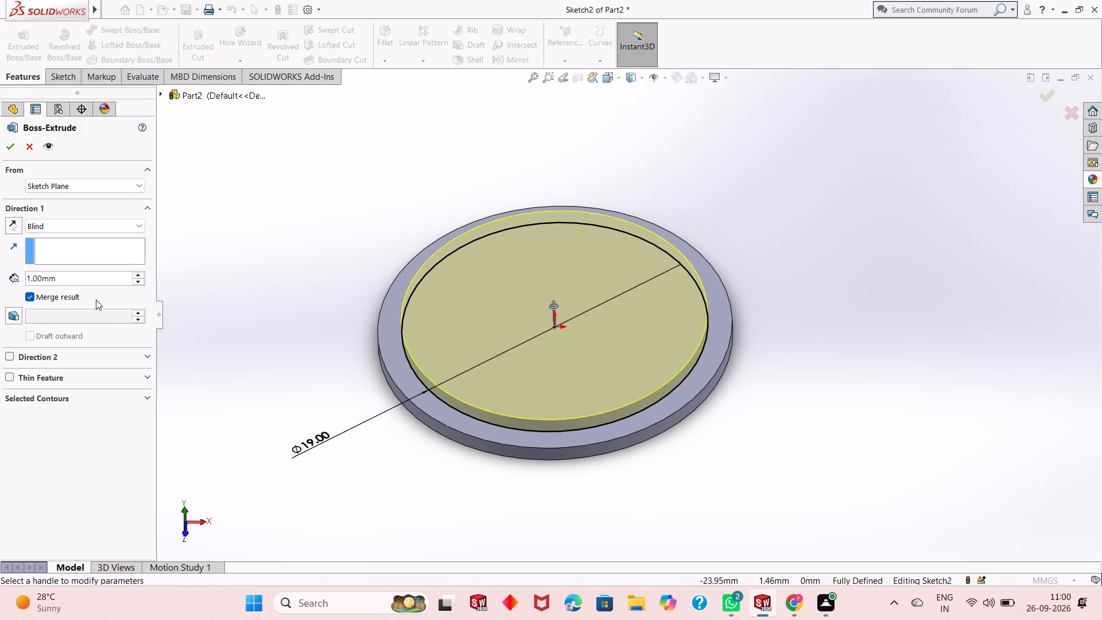
double_click(59, 277)
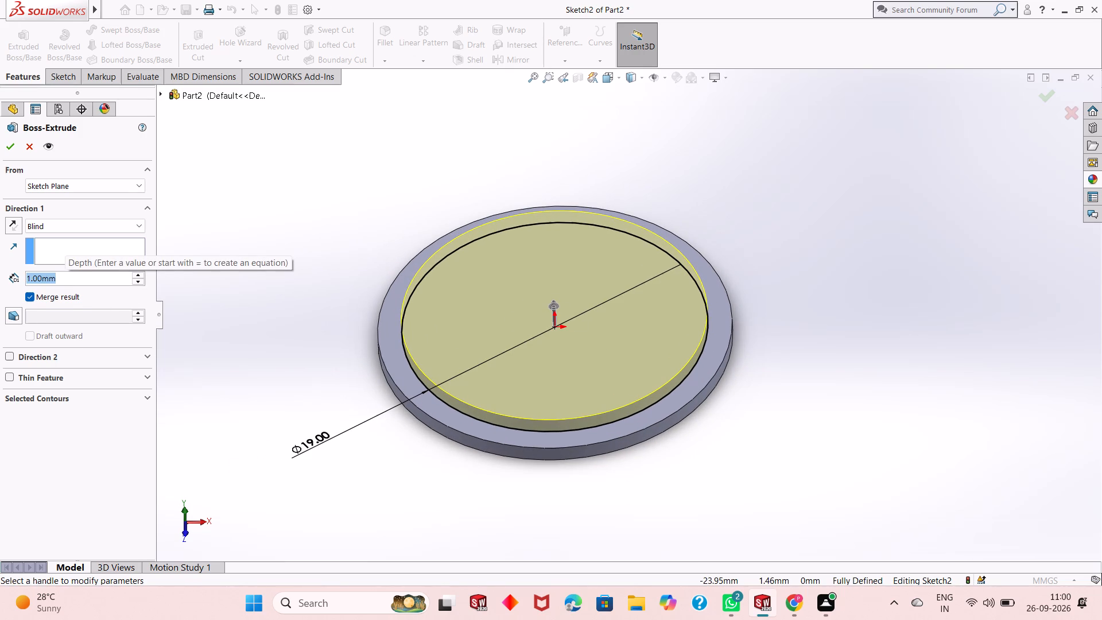
key(1)
key(Return)
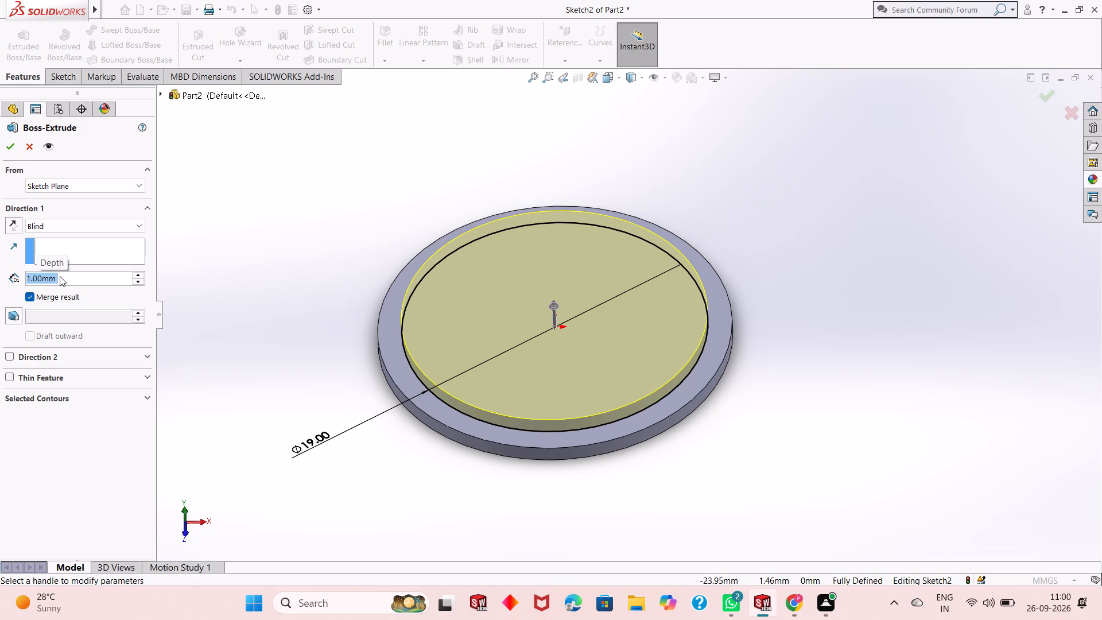
click(10, 155)
click(10, 152)
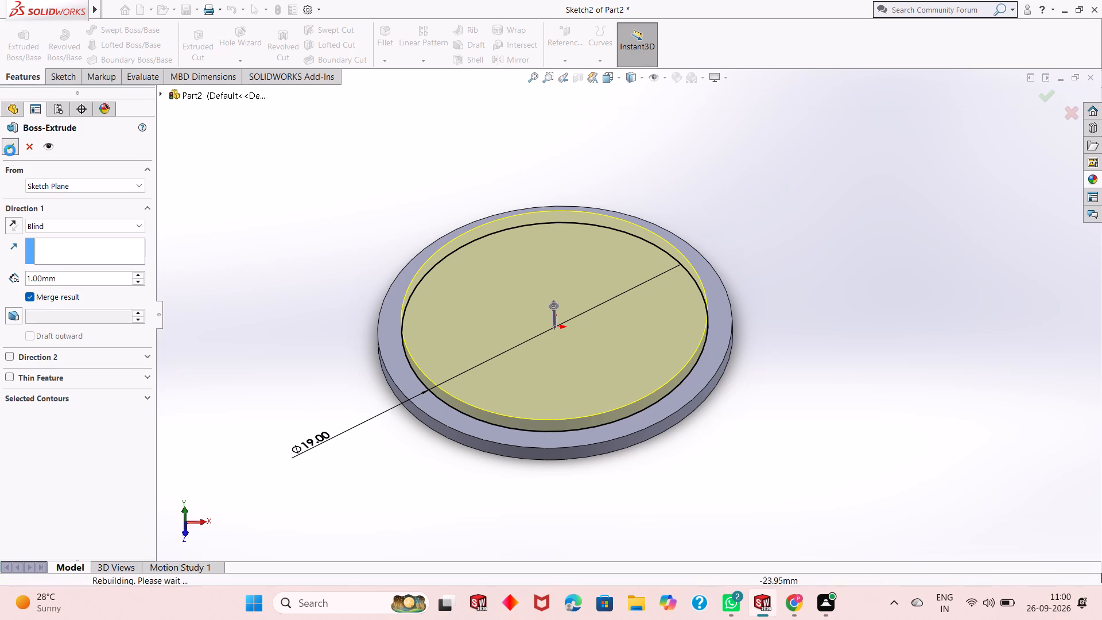
click(295, 259)
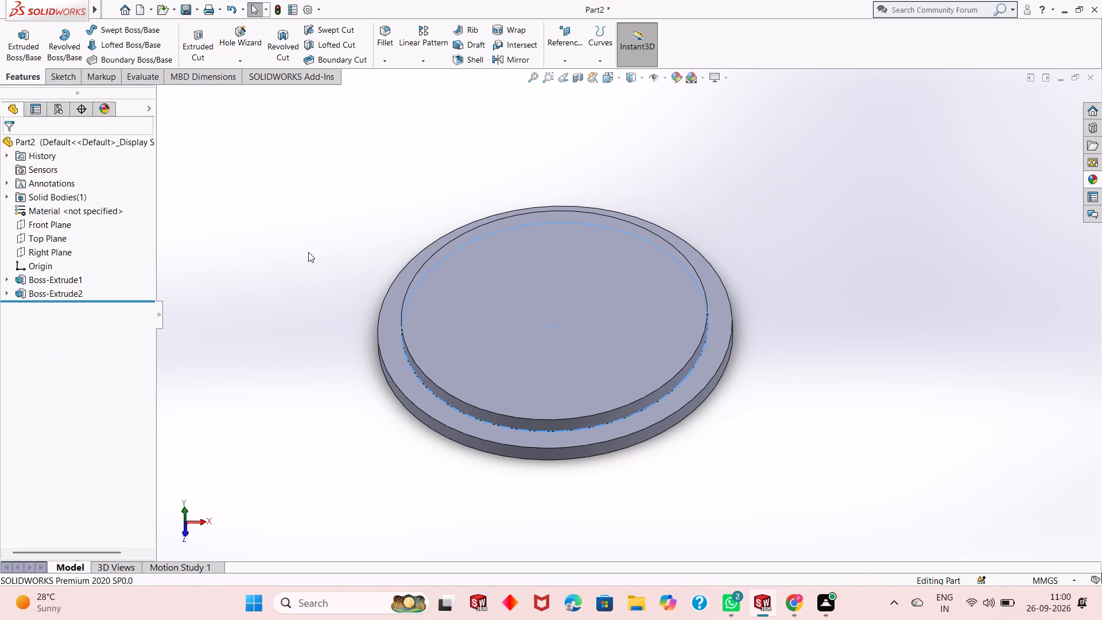
Start a sketch on the 19 mm boss's upper face and draw a circle of about 6.9 mm radius centred on the origin.
middle_drag(327, 254, 321, 269)
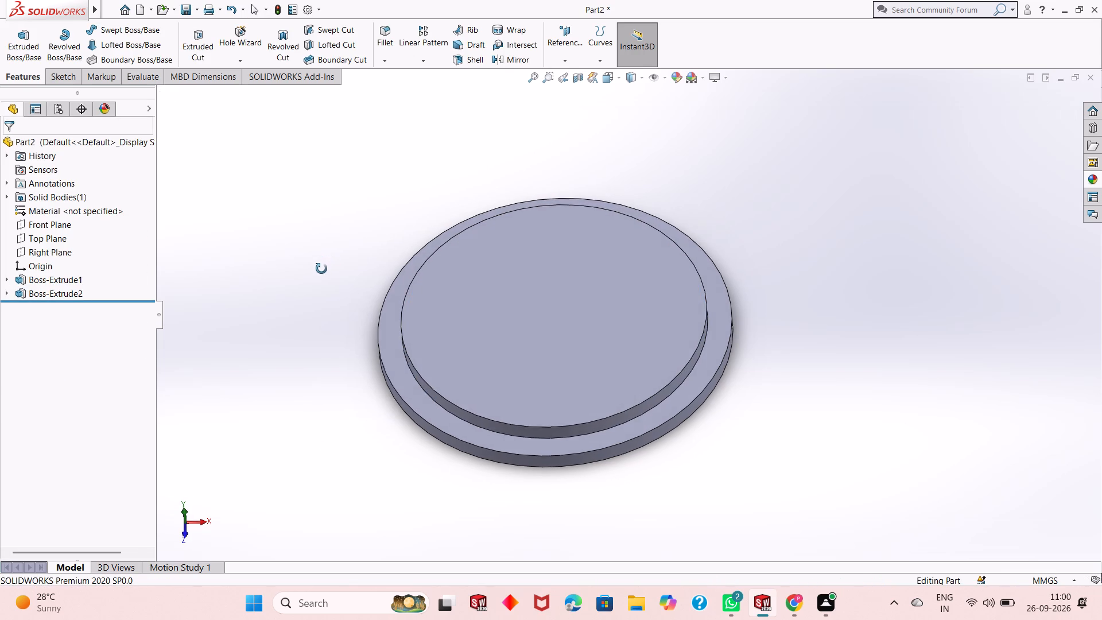
middle_drag(321, 269, 363, 206)
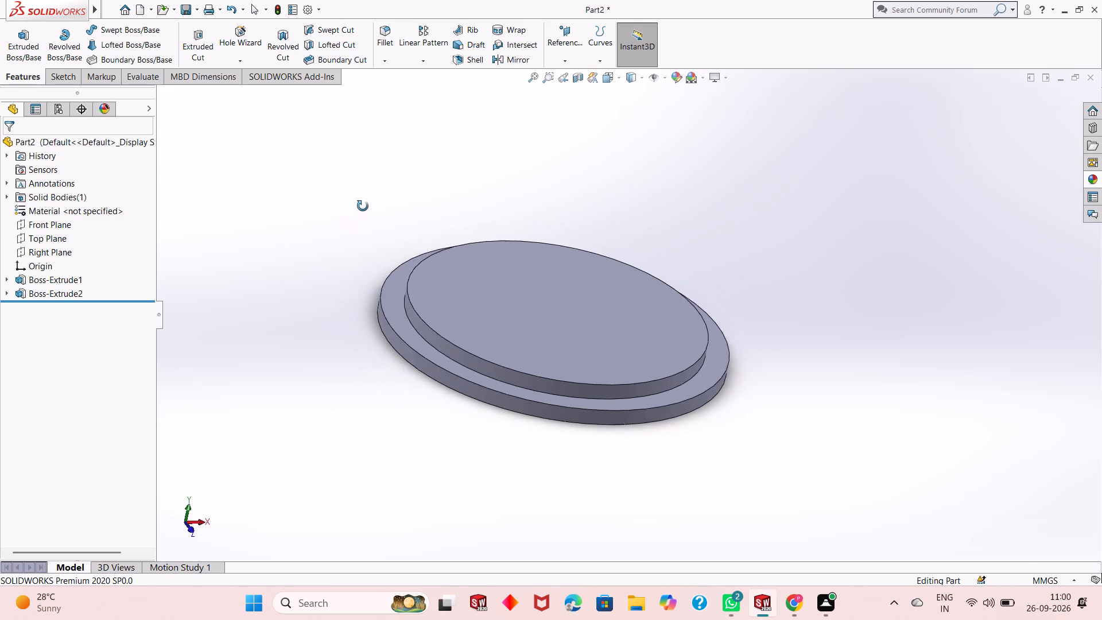
middle_drag(363, 206, 362, 237)
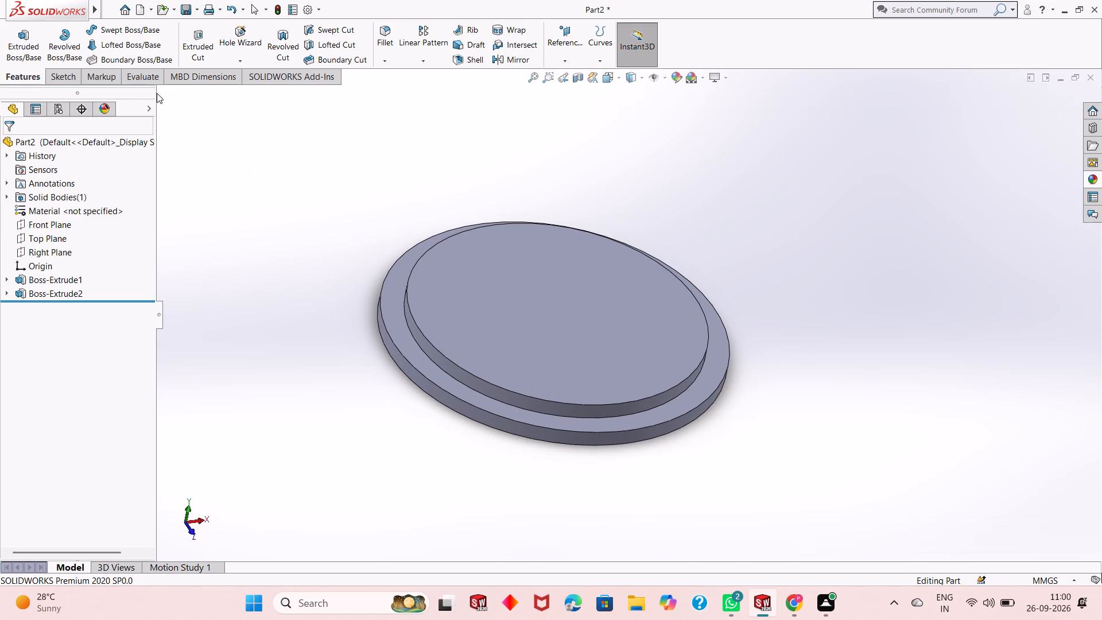
click(615, 290)
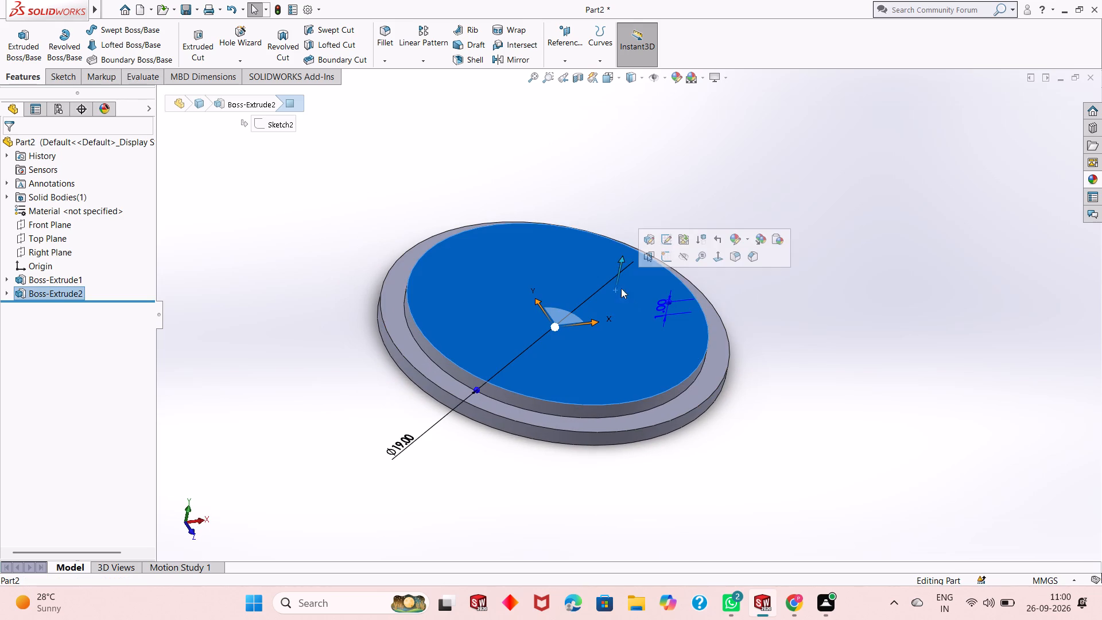
click(667, 259)
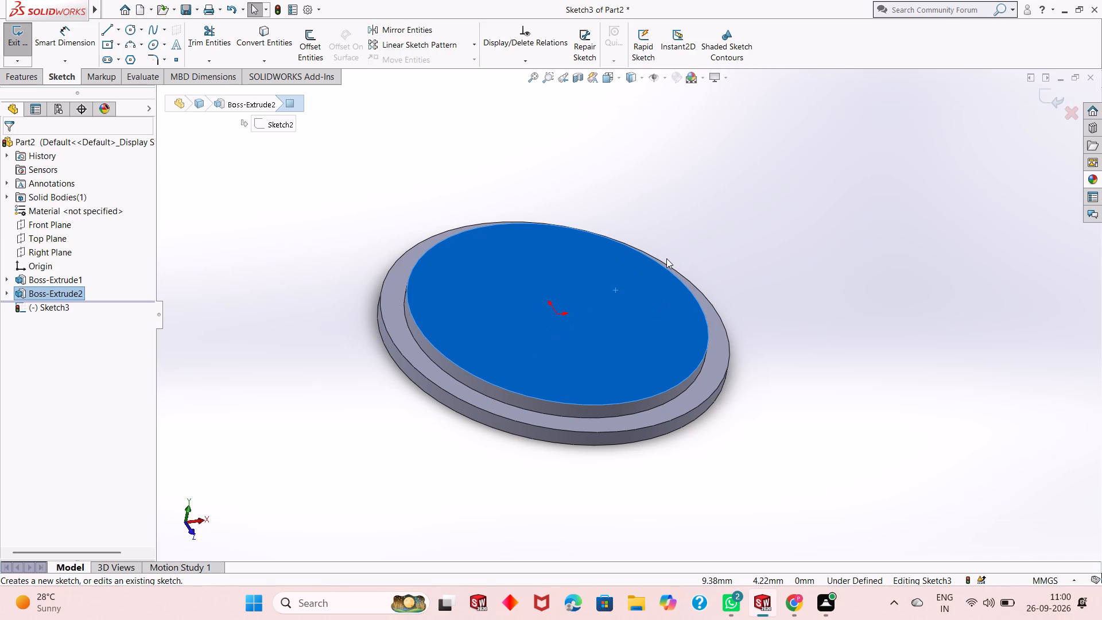
key(ctrl+8)
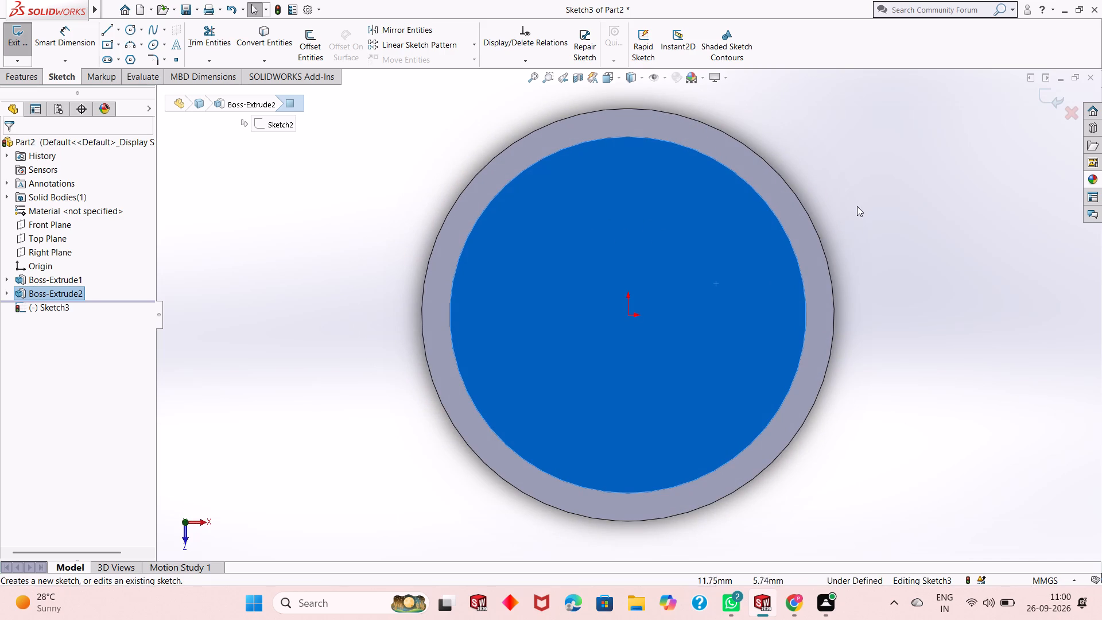
click(861, 206)
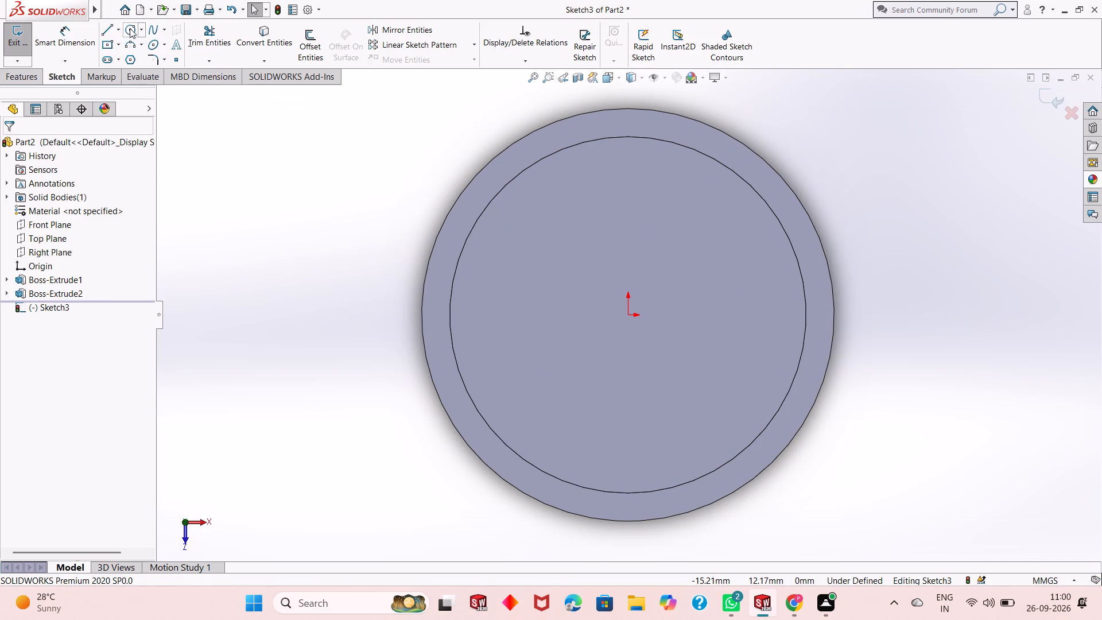
click(130, 28)
click(626, 316)
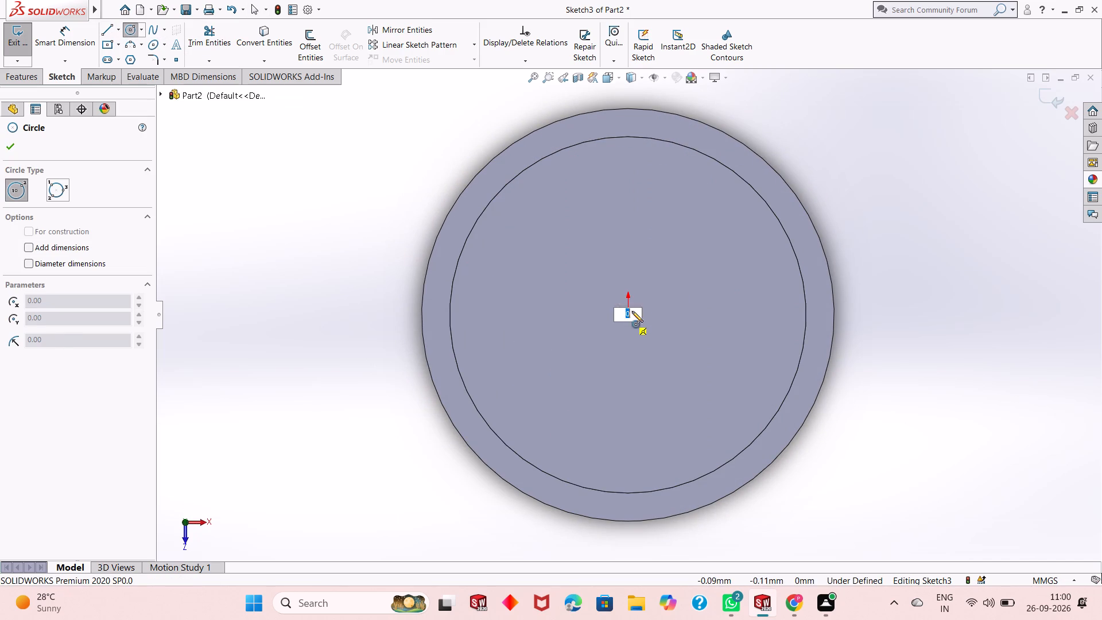
click(684, 197)
right_click(301, 207)
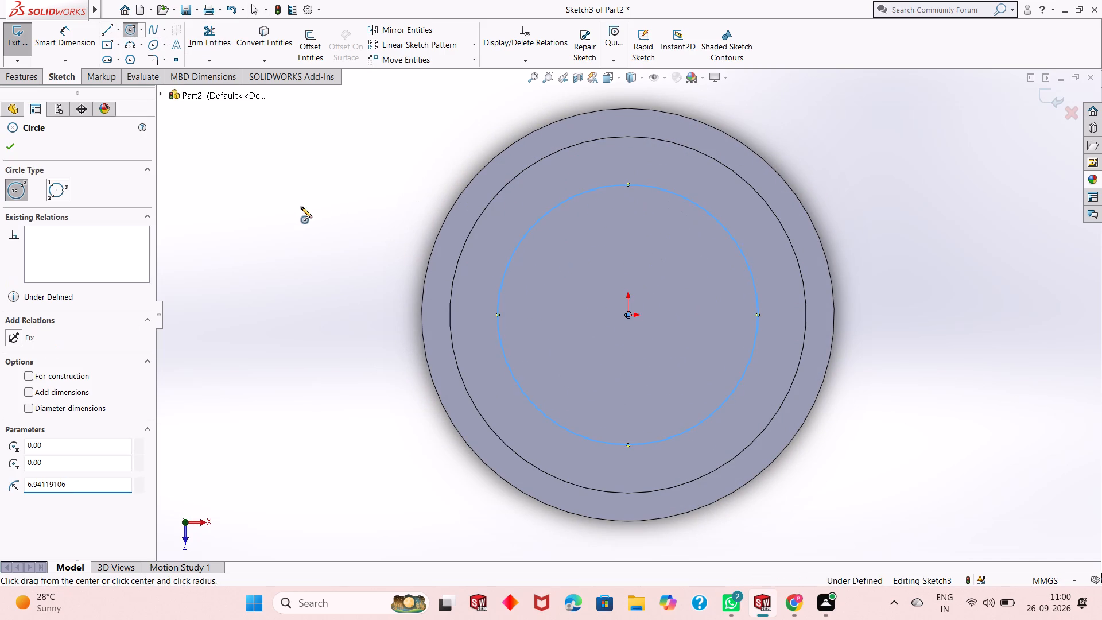
click(309, 215)
Dimension the new circle's diameter to 22 mm.
scroll(344, 218, up, 3)
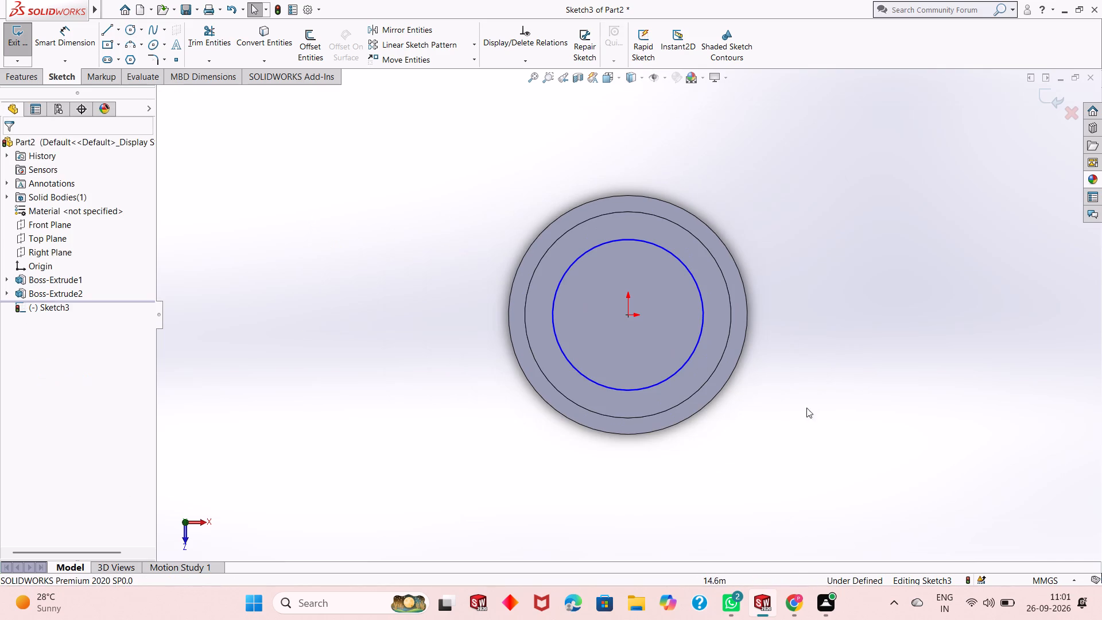
scroll(860, 414, down, 2)
scroll(504, 247, up, 1)
scroll(409, 150, down, 1)
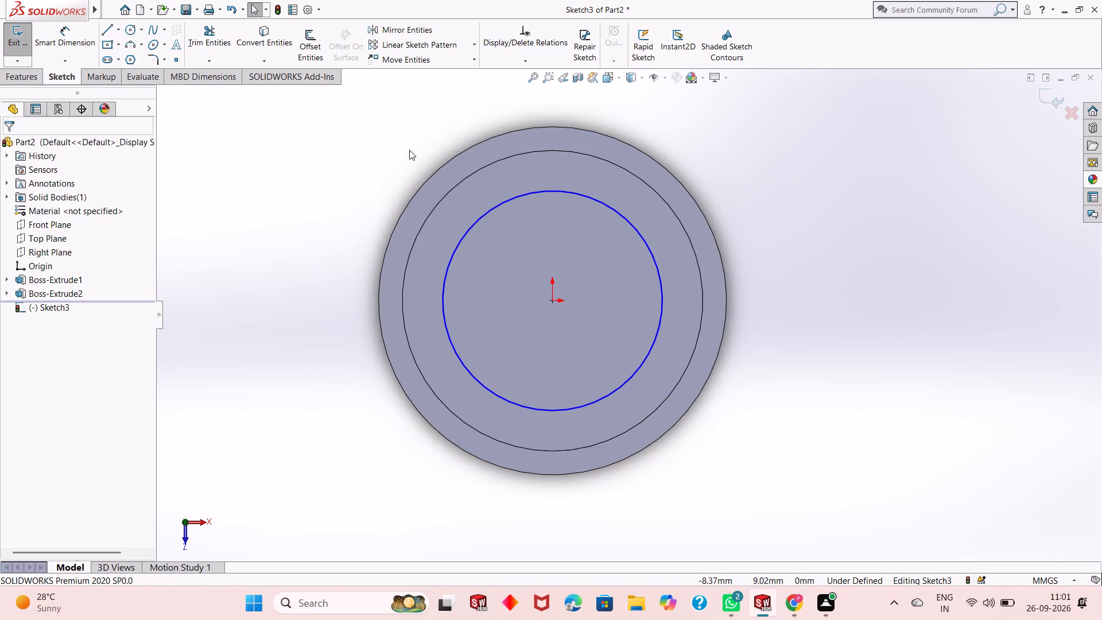
scroll(548, 252, up, 1)
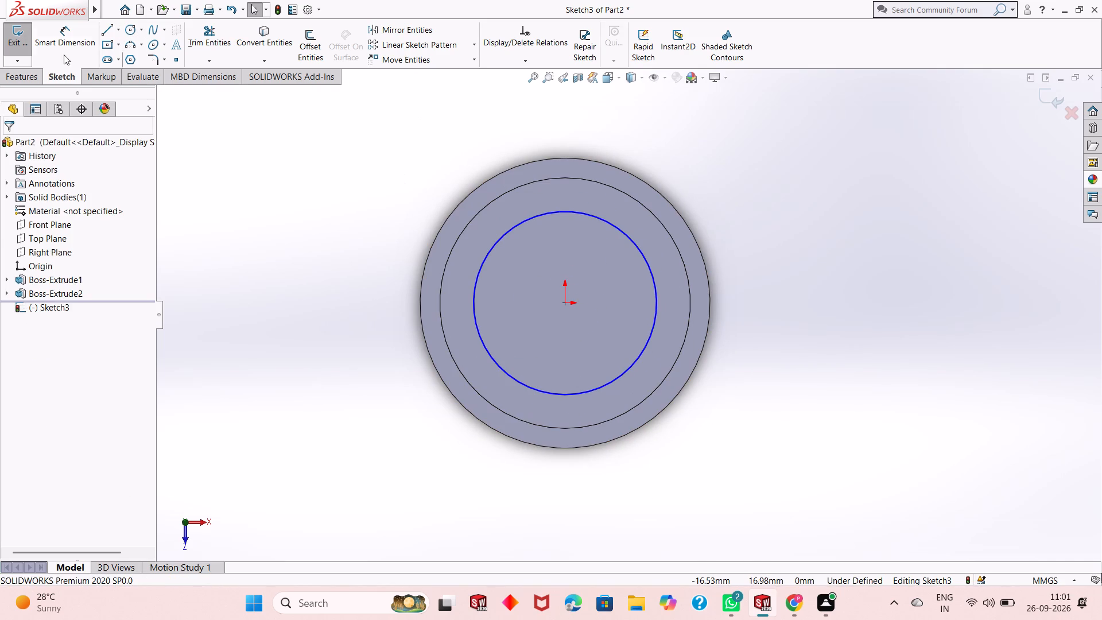
click(61, 41)
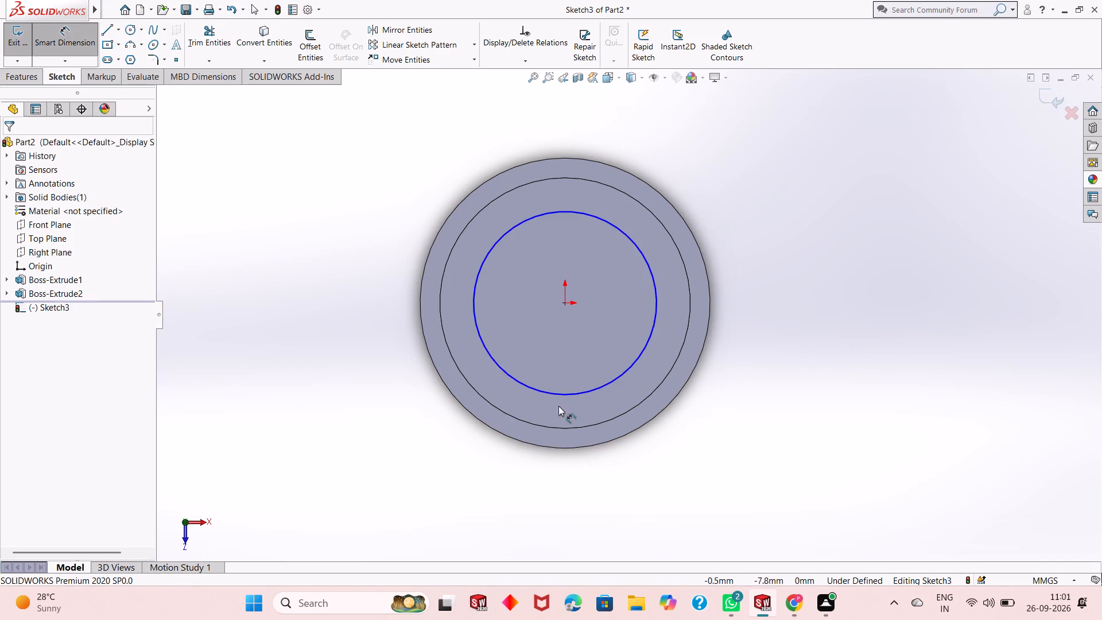
click(533, 390)
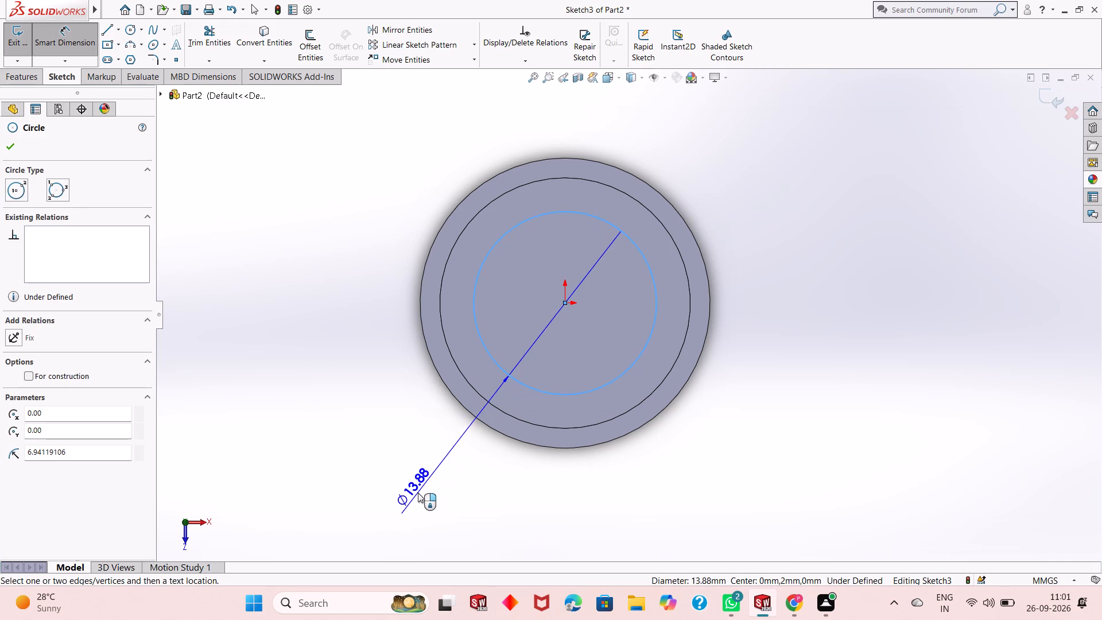
click(418, 493)
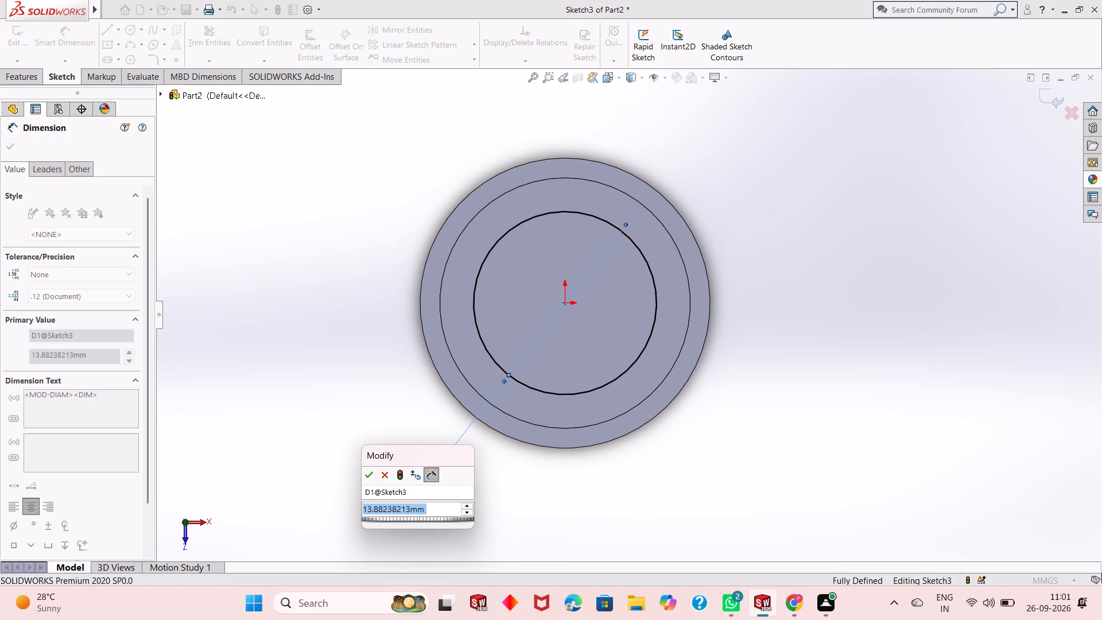
text(22)
key(Return)
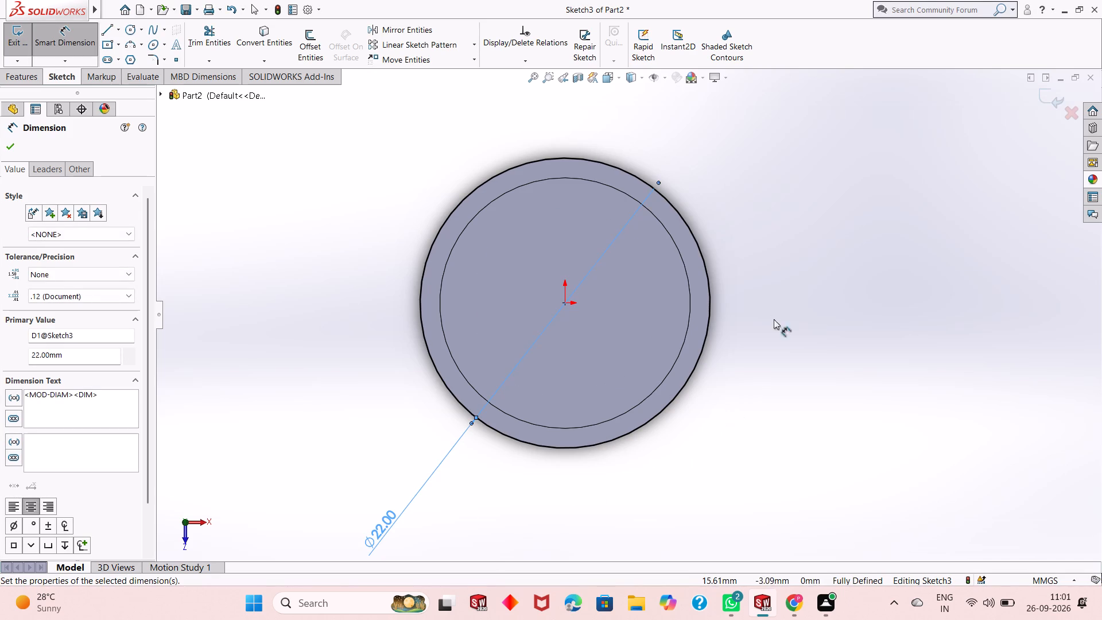
right_click(747, 254)
click(789, 293)
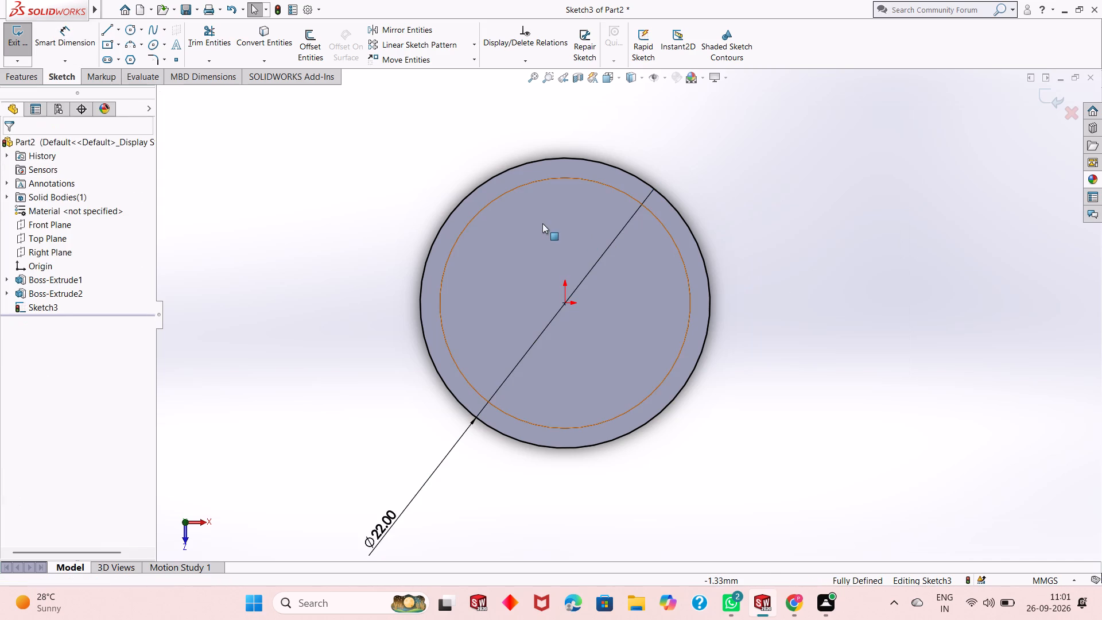
Extrude the 22 mm circle on the upper face as a blind boss 12 mm deep, merged with the body.
click(36, 81)
click(37, 51)
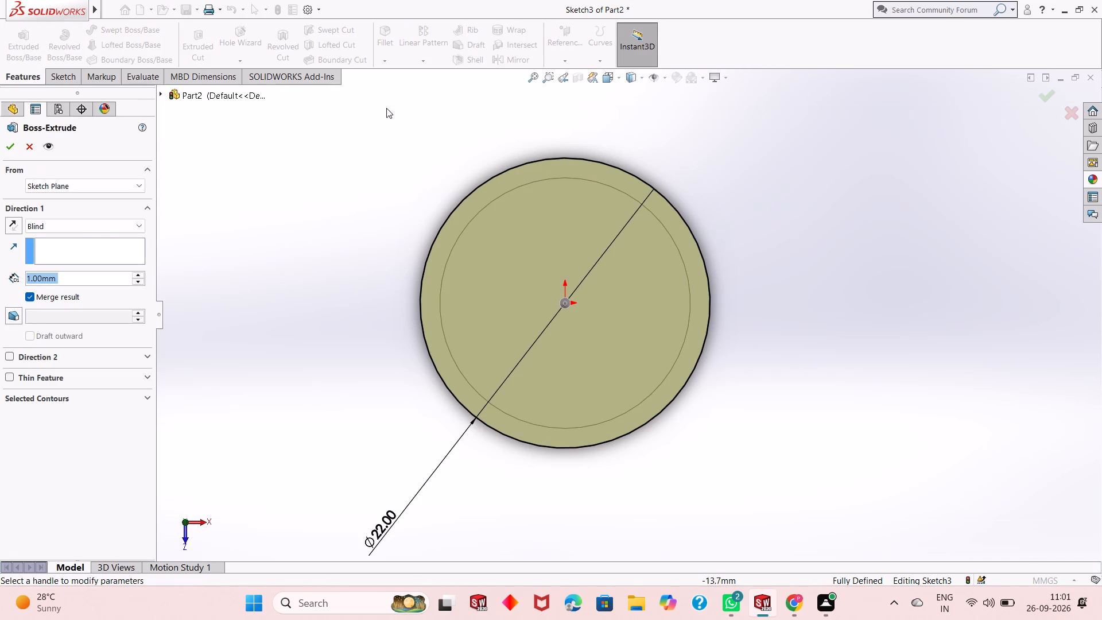
middle_drag(666, 447, 666, 447)
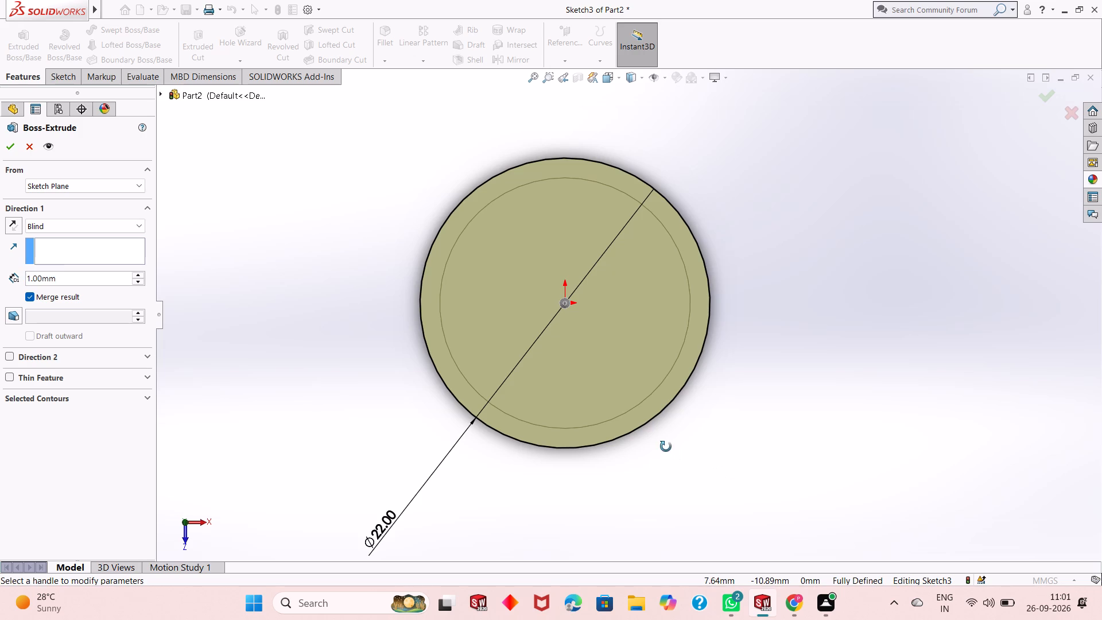
middle_drag(666, 447, 667, 319)
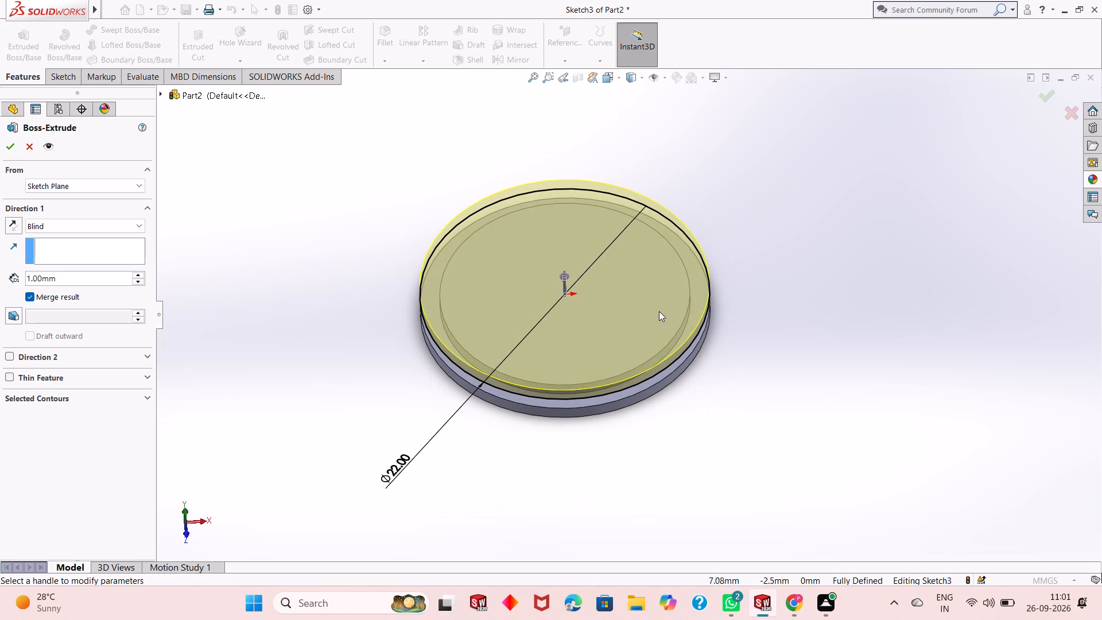
scroll(652, 299, down, 1)
scroll(651, 300, up, 1)
scroll(495, 203, down, 1)
scroll(572, 281, up, 1)
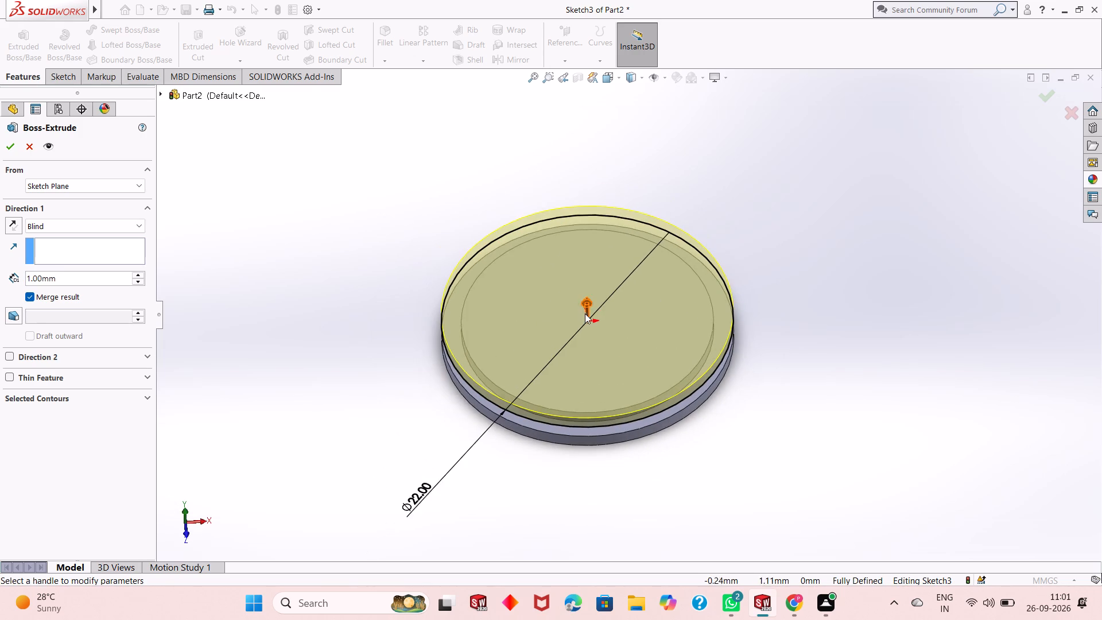
scroll(585, 313, up, 1)
scroll(598, 315, down, 1)
scroll(603, 335, up, 1)
scroll(631, 398, down, 1)
click(77, 269)
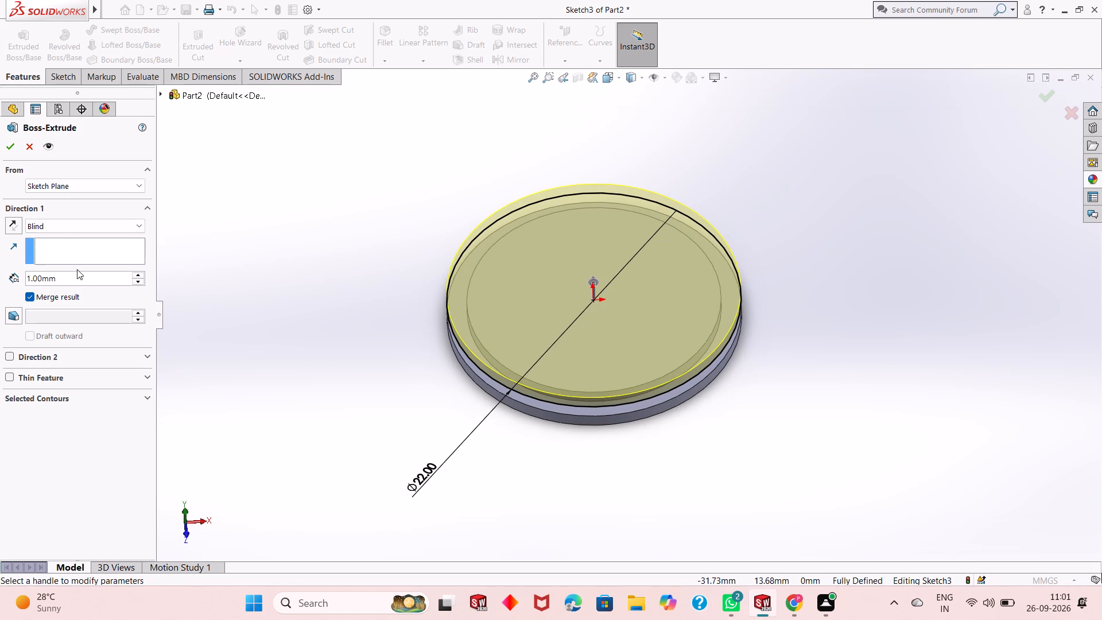
double_click(67, 274)
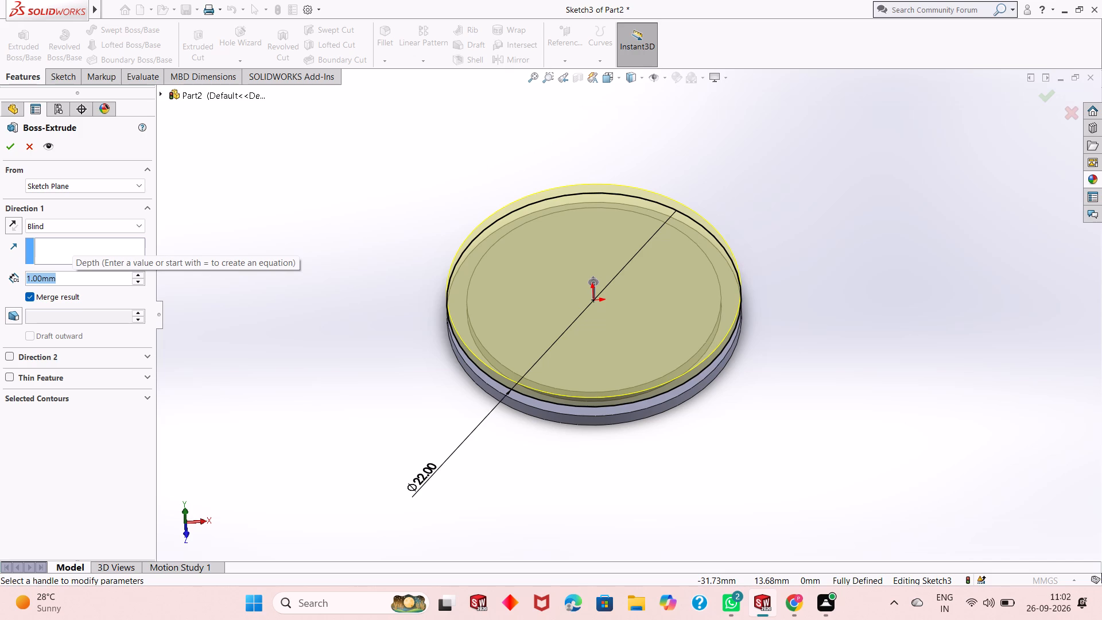
text(12)
key(Return)
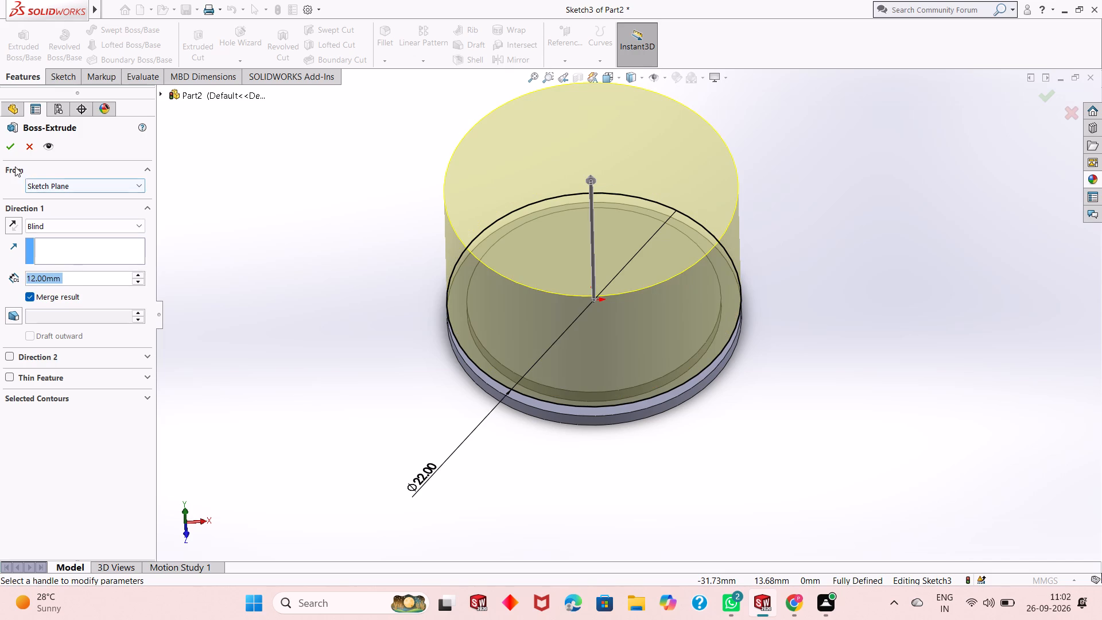
click(9, 146)
click(351, 277)
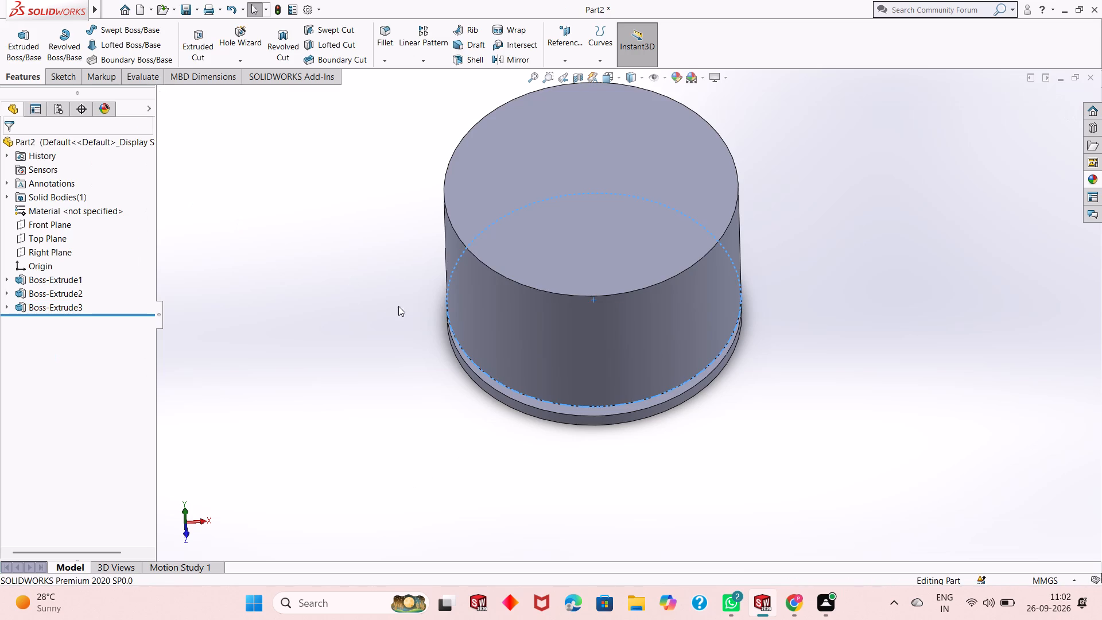
Examine the stepped body from above, the side and below to check the groove between the disc and the main body.
scroll(568, 409, up, 3)
scroll(653, 160, down, 1)
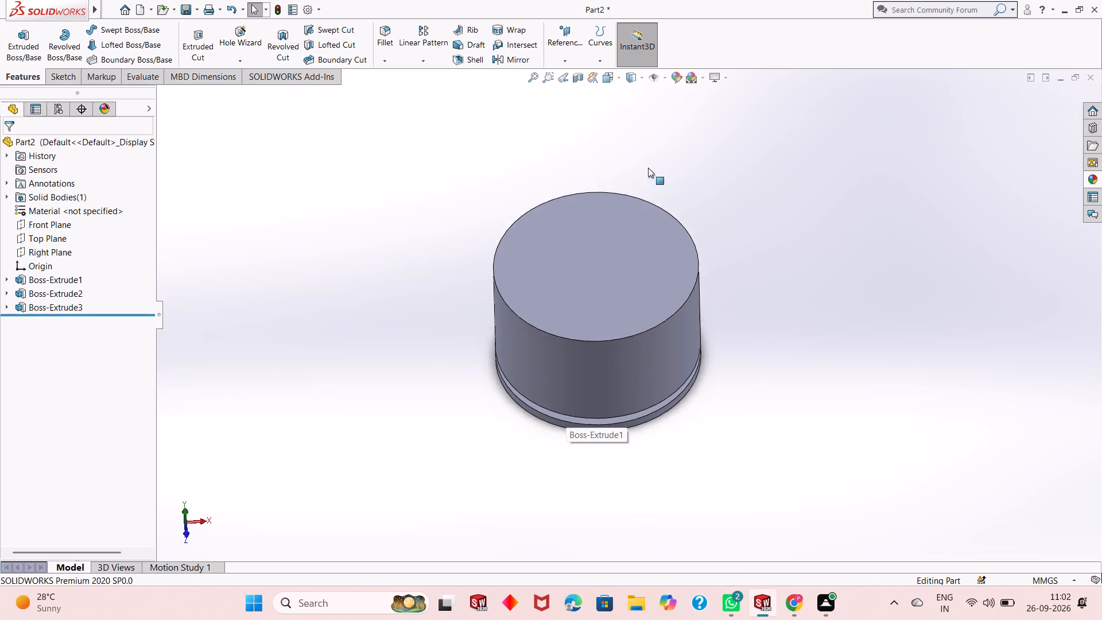
scroll(648, 168, down, 1)
middle_drag(633, 291, 634, 199)
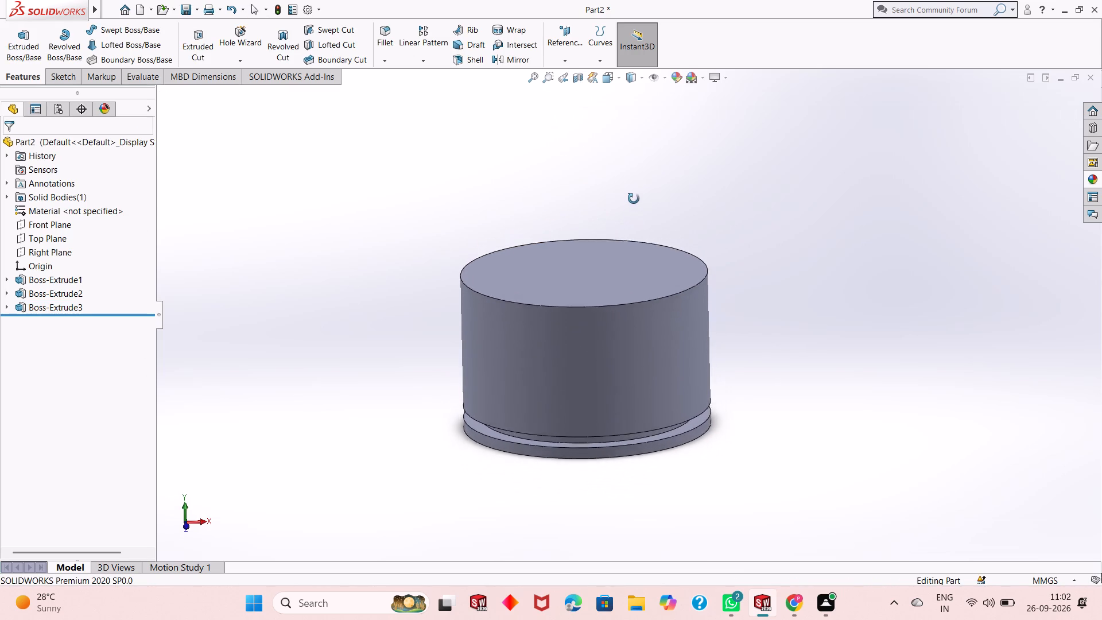
middle_drag(634, 199, 641, 154)
middle_drag(633, 293, 631, 206)
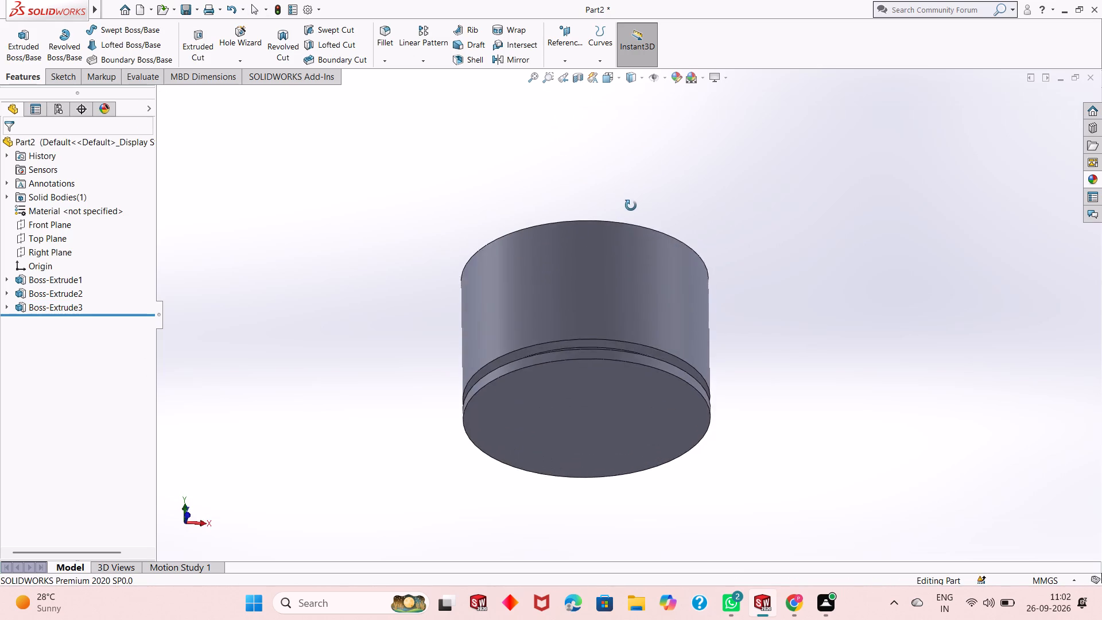
middle_drag(631, 206, 623, 353)
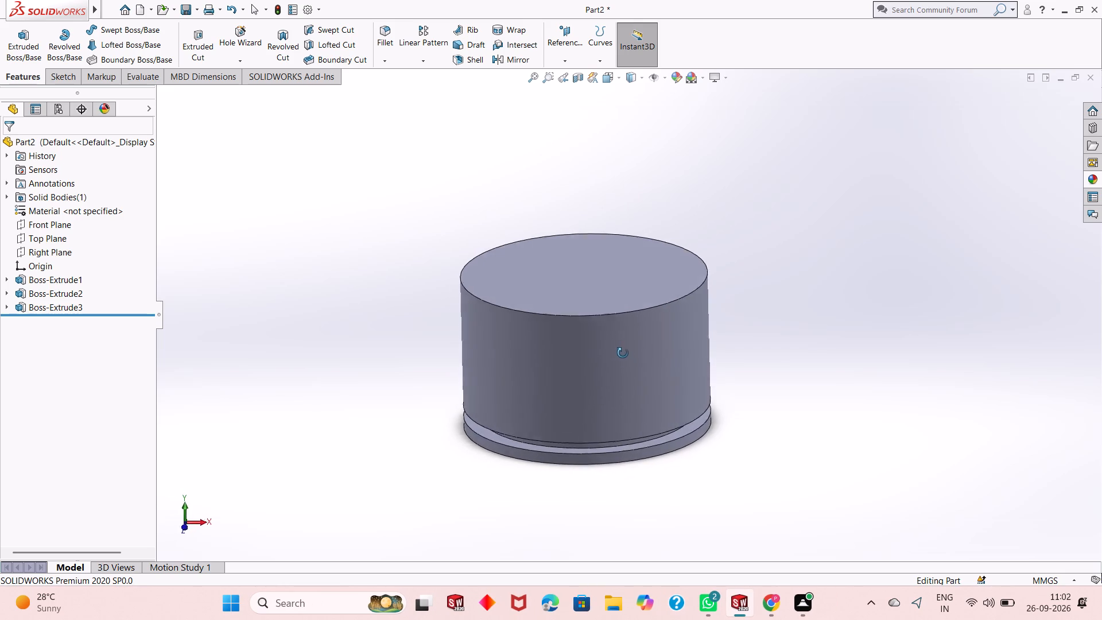
middle_drag(623, 353, 653, 462)
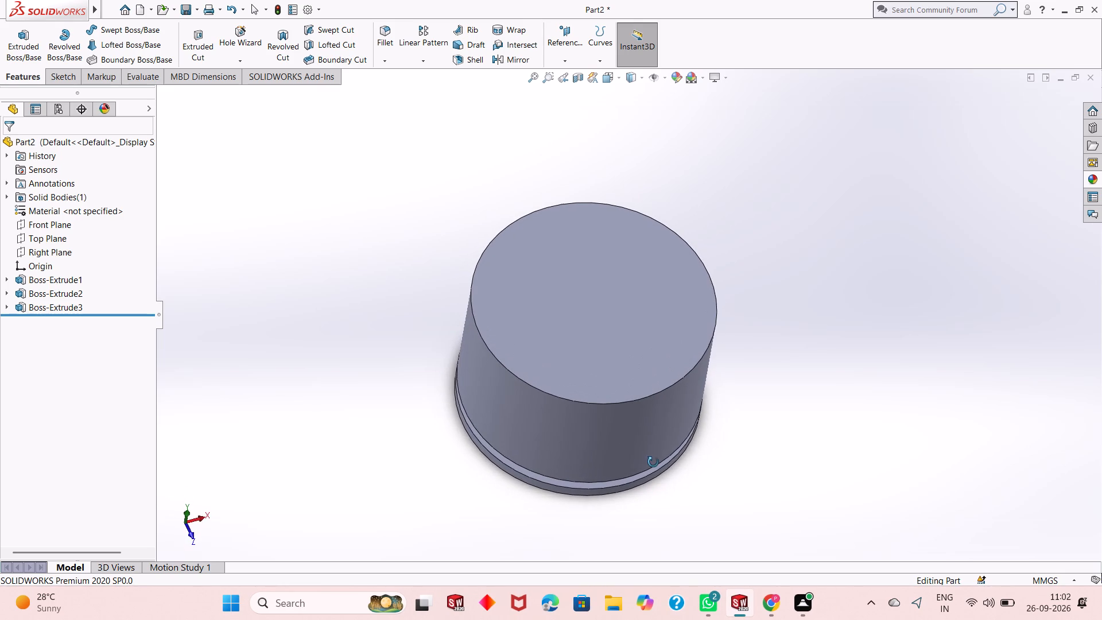
middle_drag(653, 462, 650, 435)
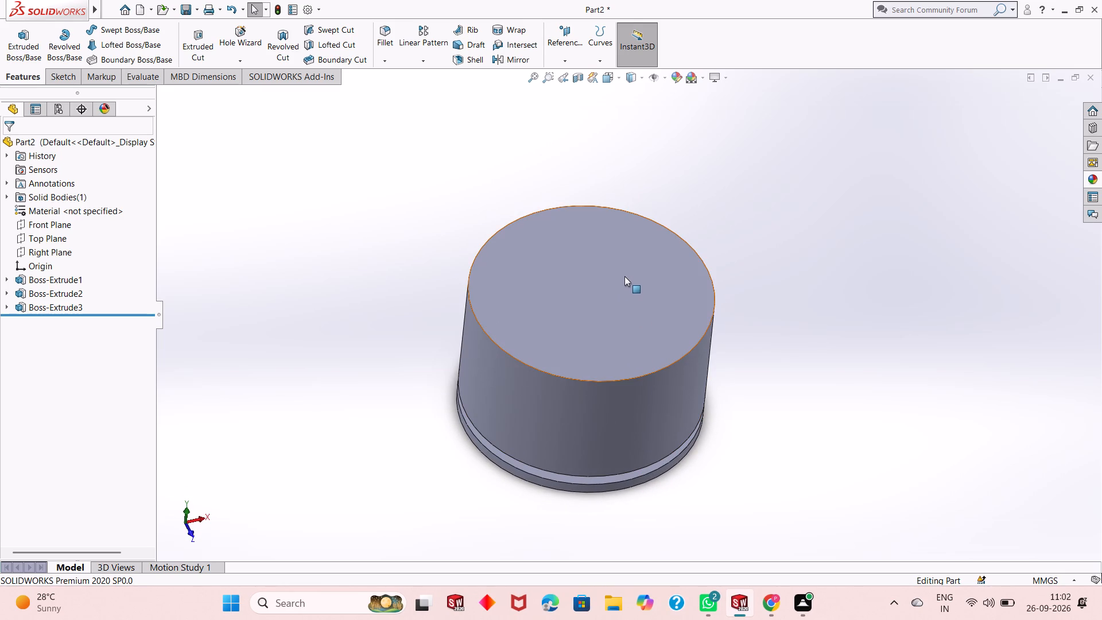
Start a sketch on the 12 mm high body's upper face and draw a circle of about 8.6 mm radius centred on the origin.
click(623, 274)
click(670, 235)
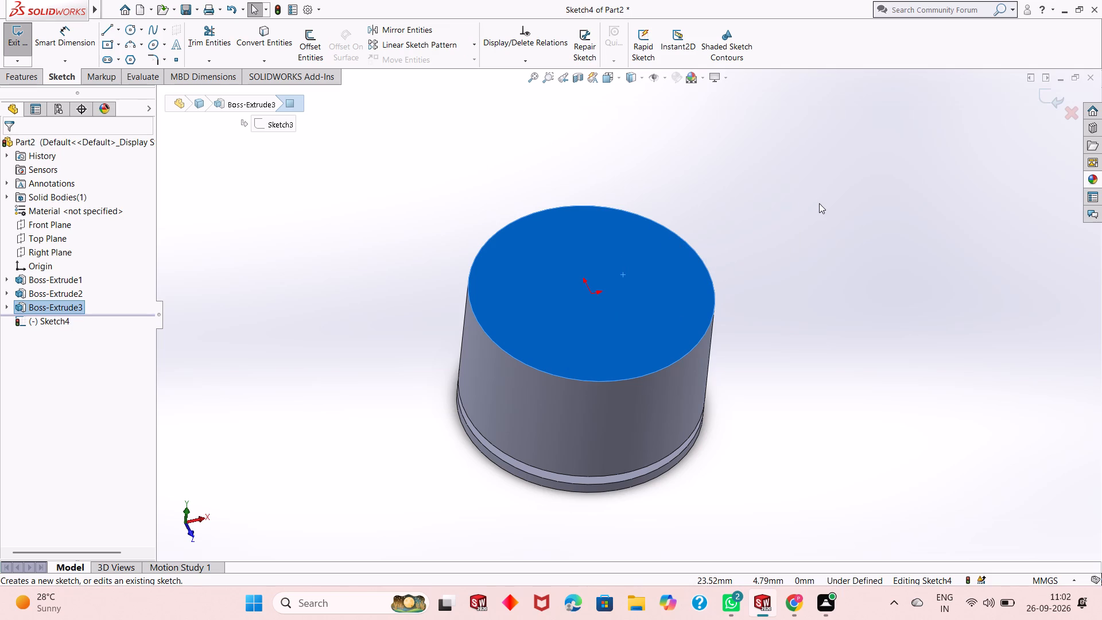
key(ctrl+8)
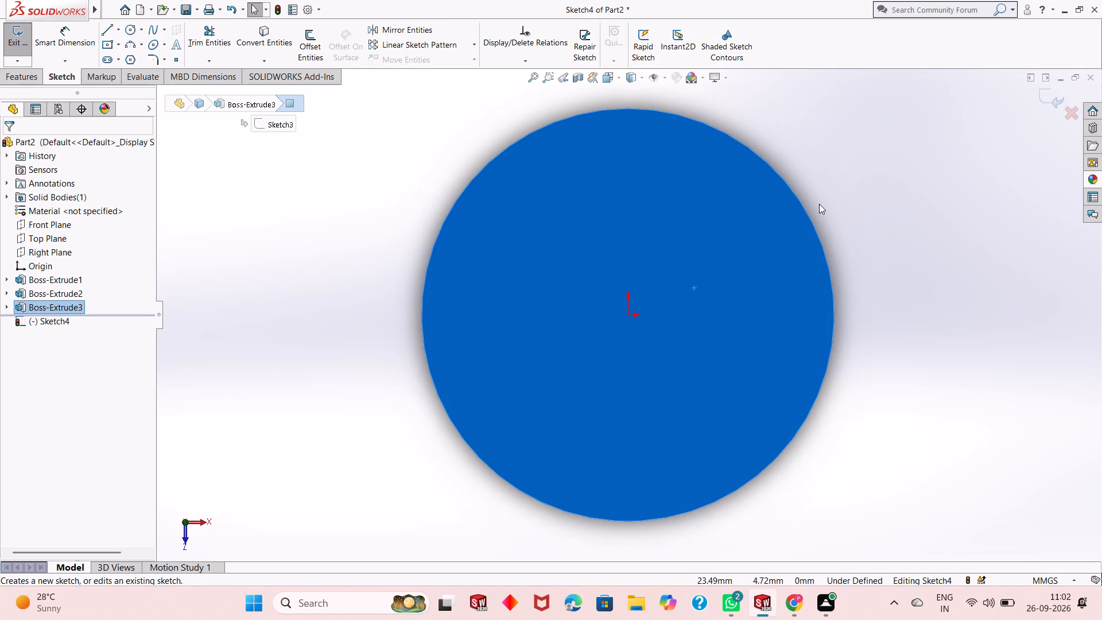
click(886, 316)
scroll(708, 363, up, 1)
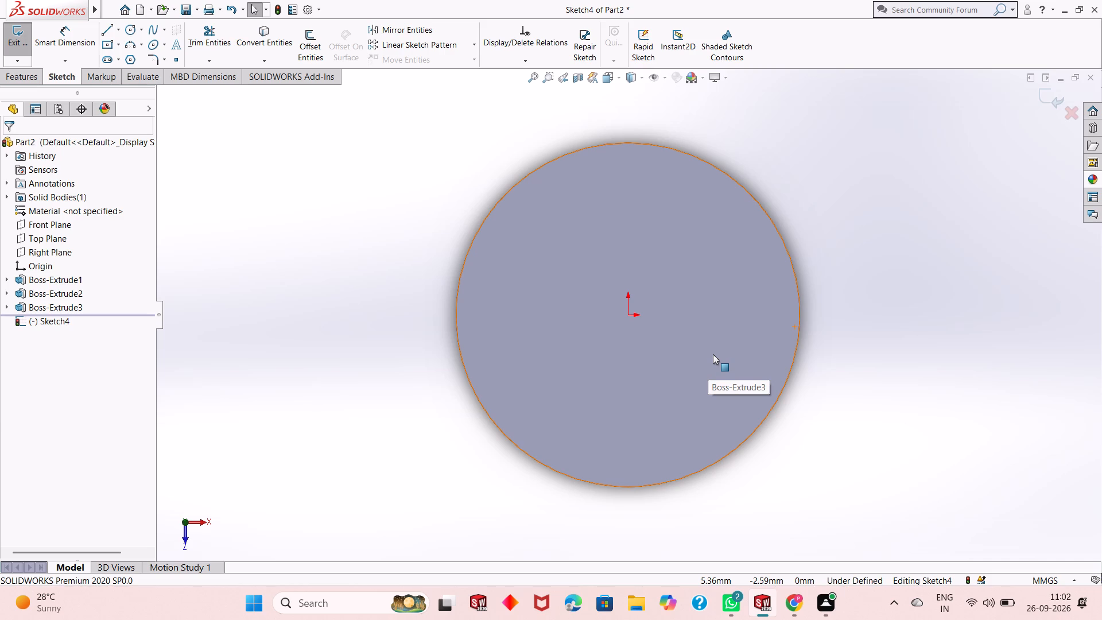
scroll(672, 347, up, 1)
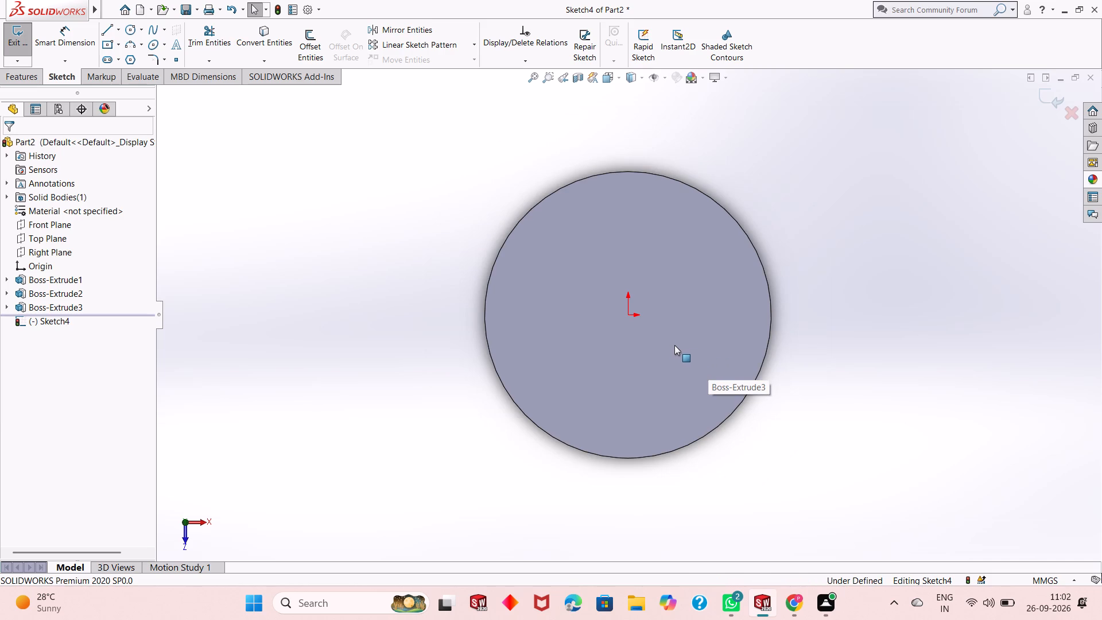
scroll(671, 339, up, 2)
scroll(767, 312, down, 2)
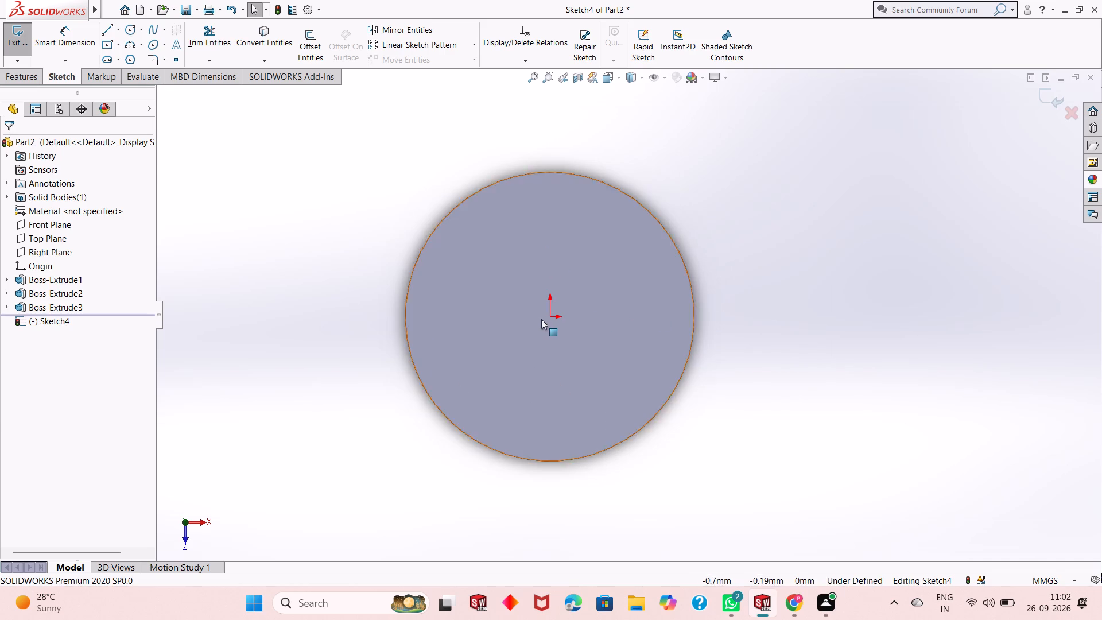
scroll(543, 319, down, 1)
scroll(569, 320, up, 1)
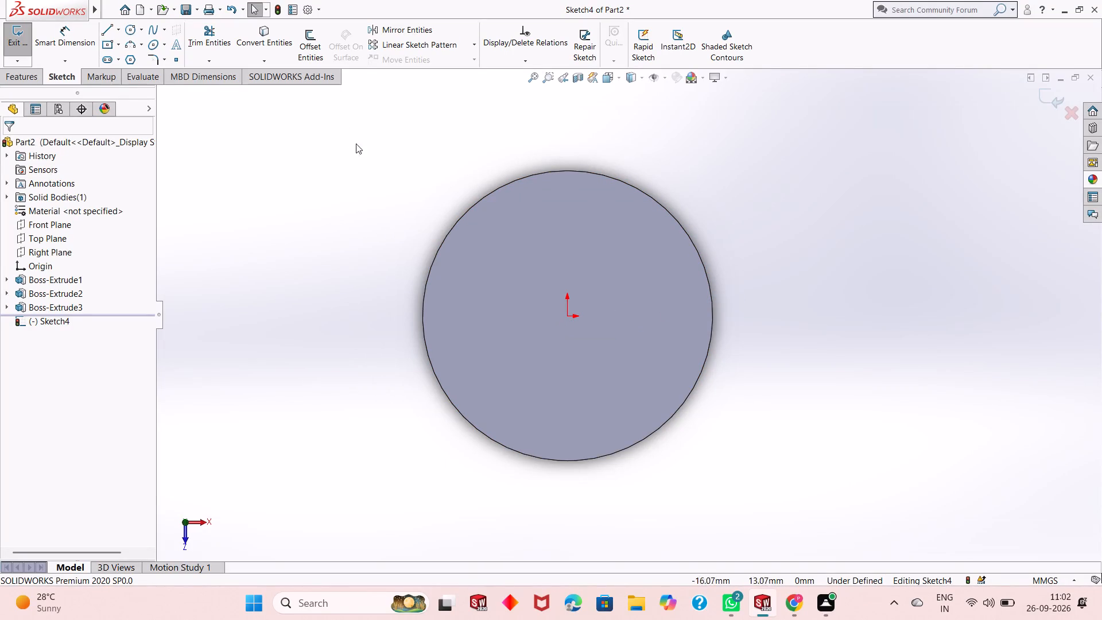
click(131, 33)
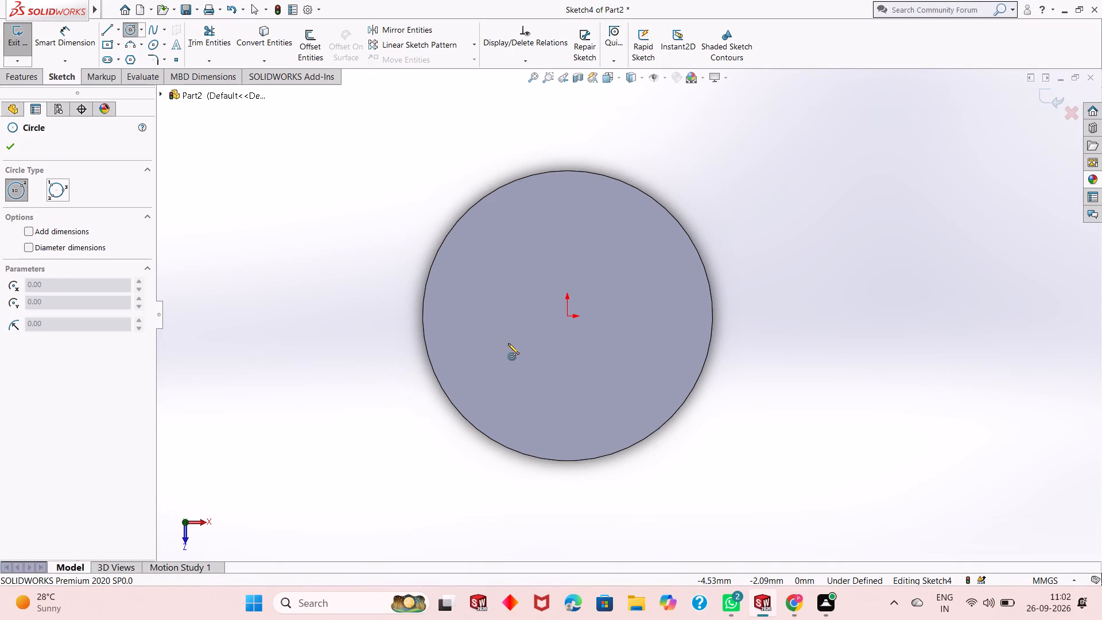
click(566, 318)
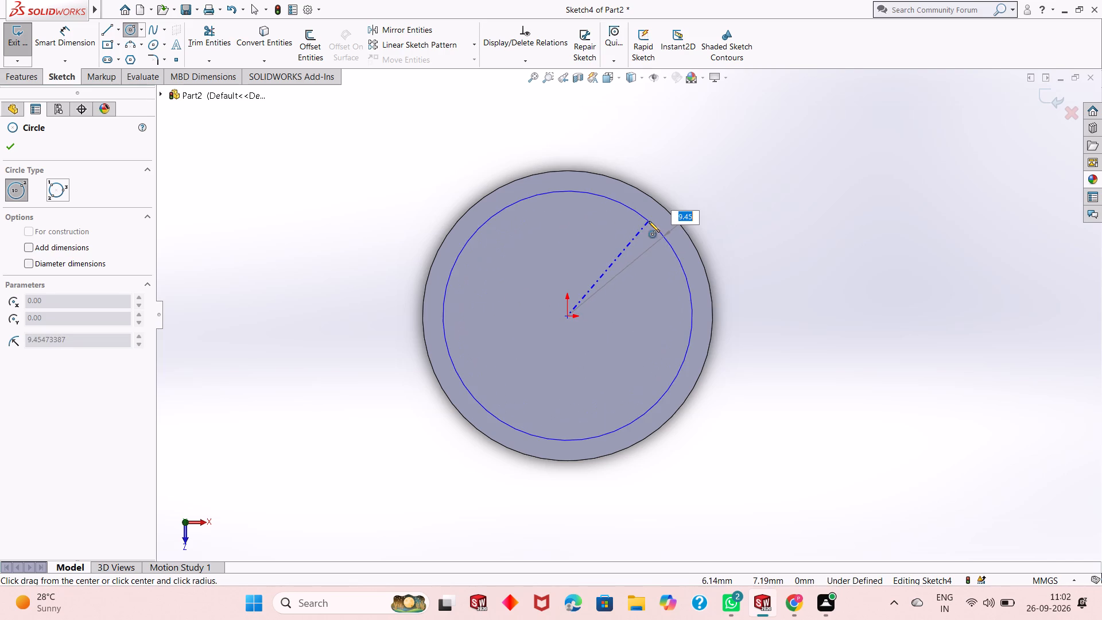
click(642, 230)
right_click(272, 187)
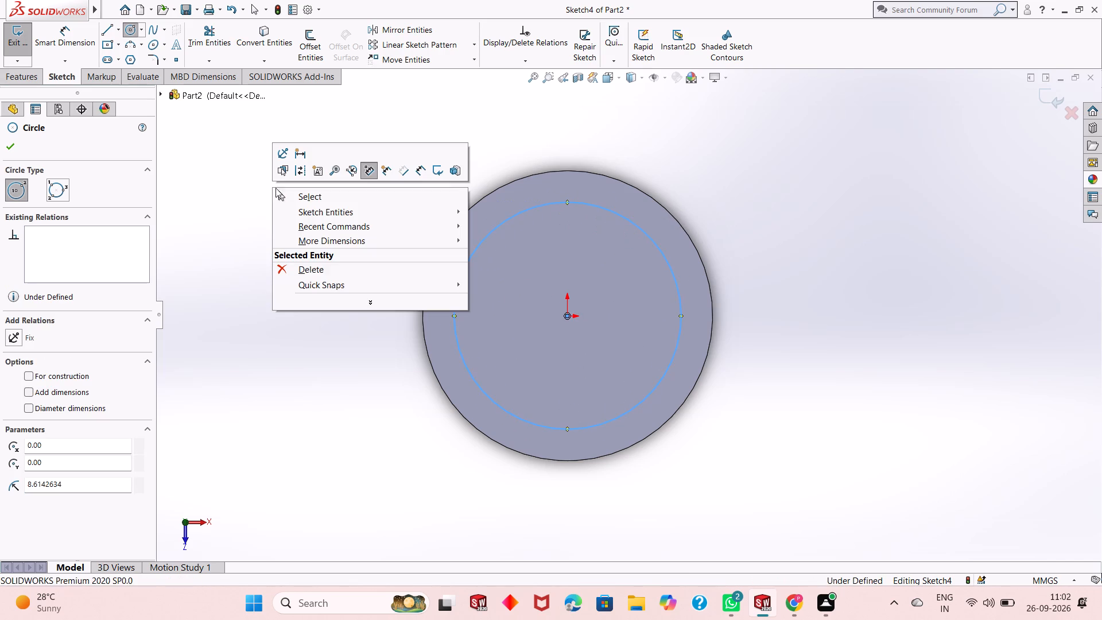
click(311, 197)
Dimension the new circle's diameter to 24 mm.
click(76, 38)
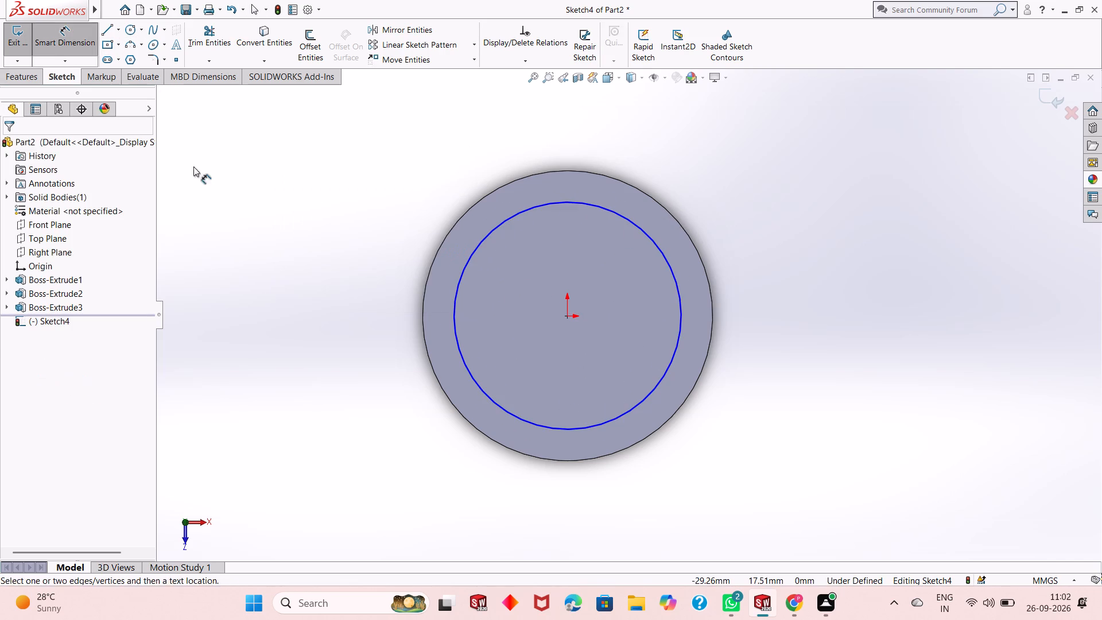
click(475, 381)
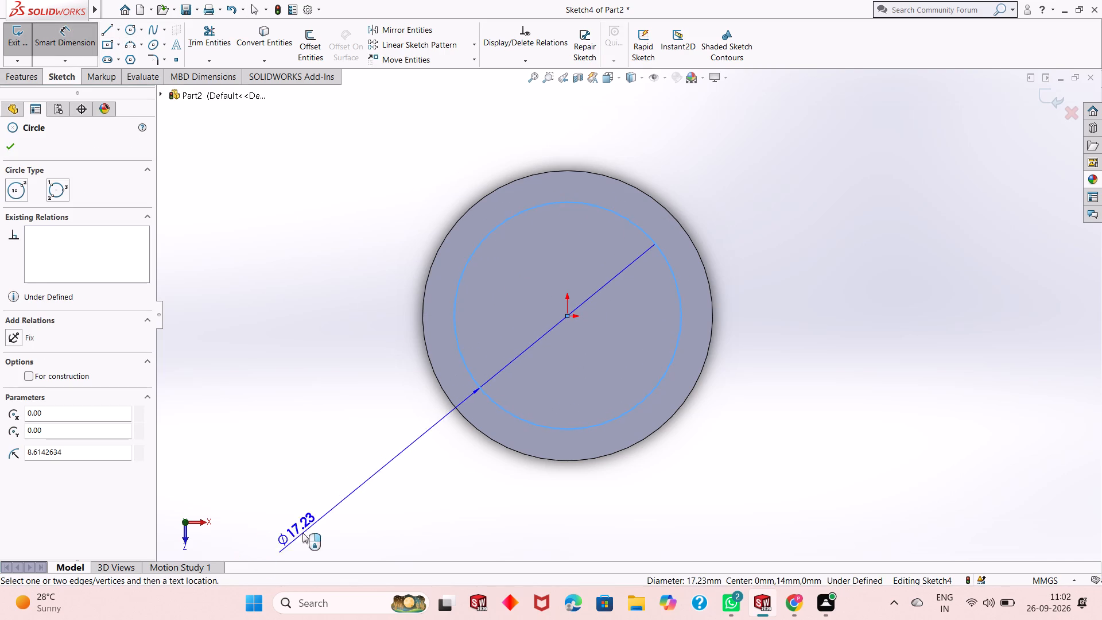
click(326, 502)
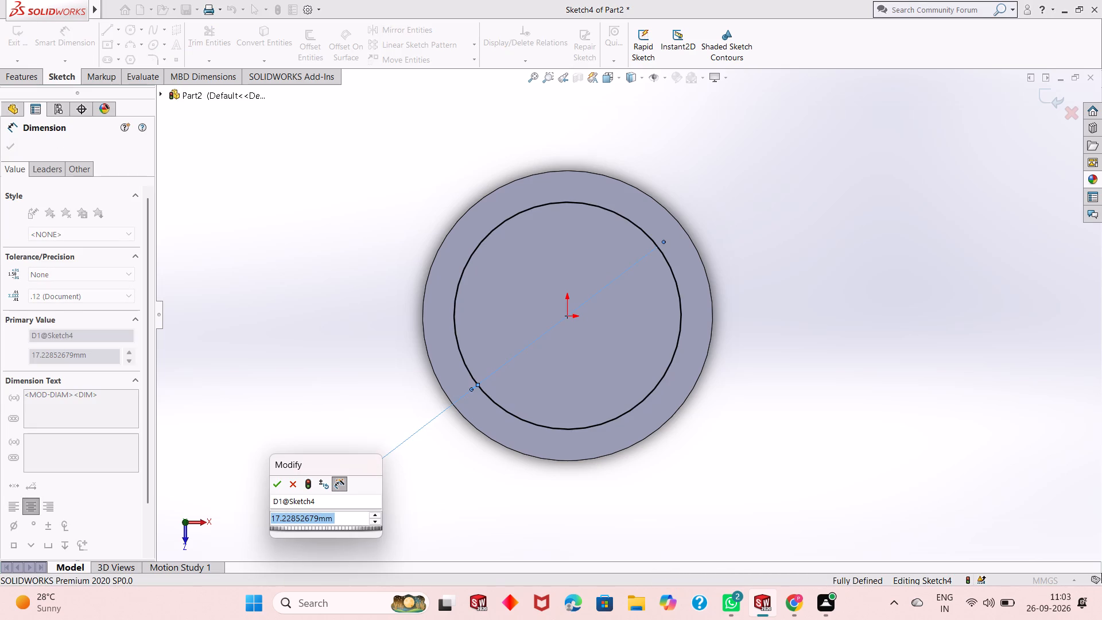
text(24)
key(Return)
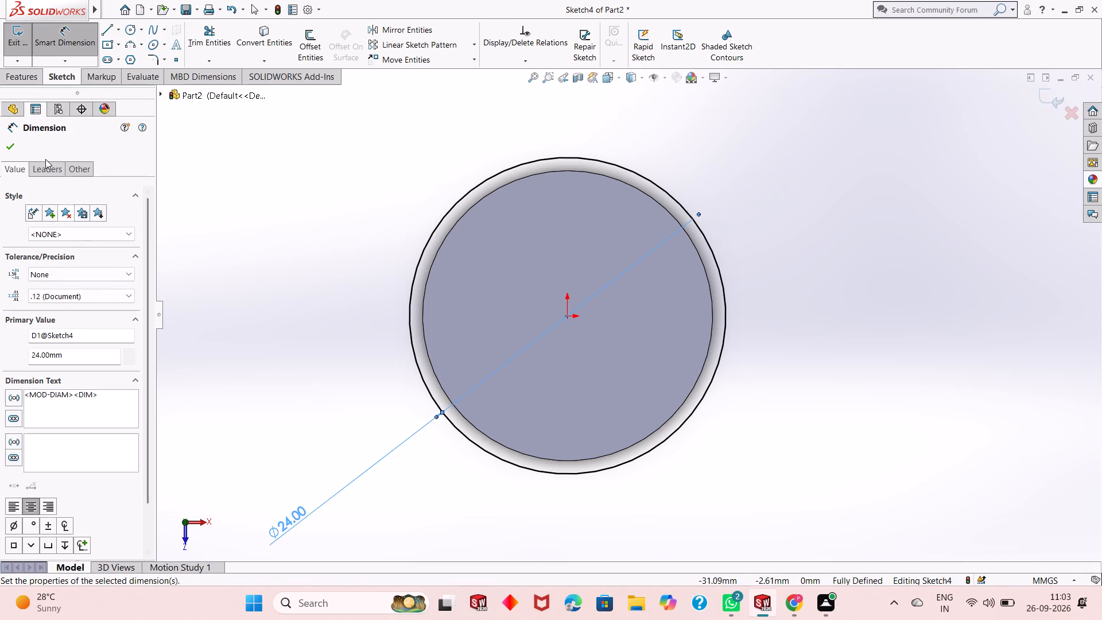
click(16, 151)
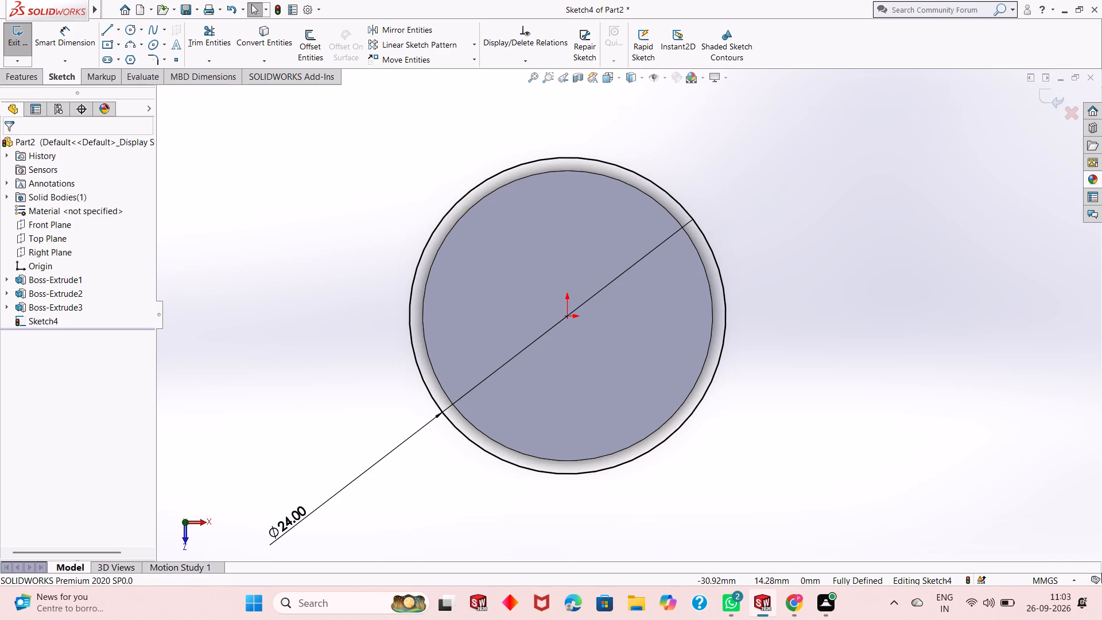
Extrude the 24 mm circle upward as a blind boss 1 mm deep, merged with the body.
click(32, 80)
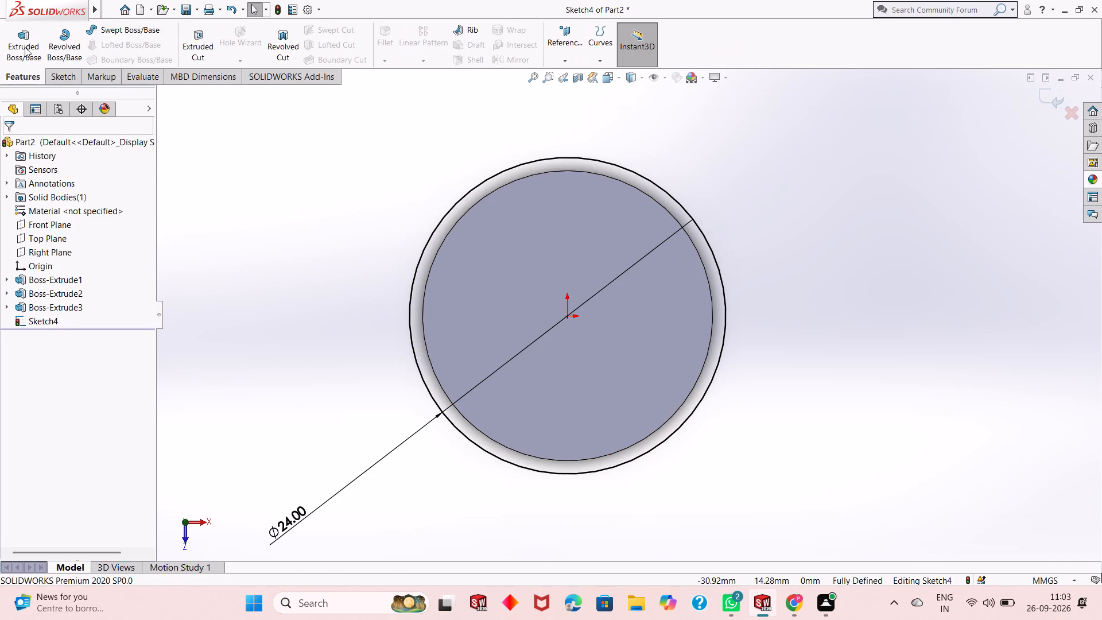
click(24, 46)
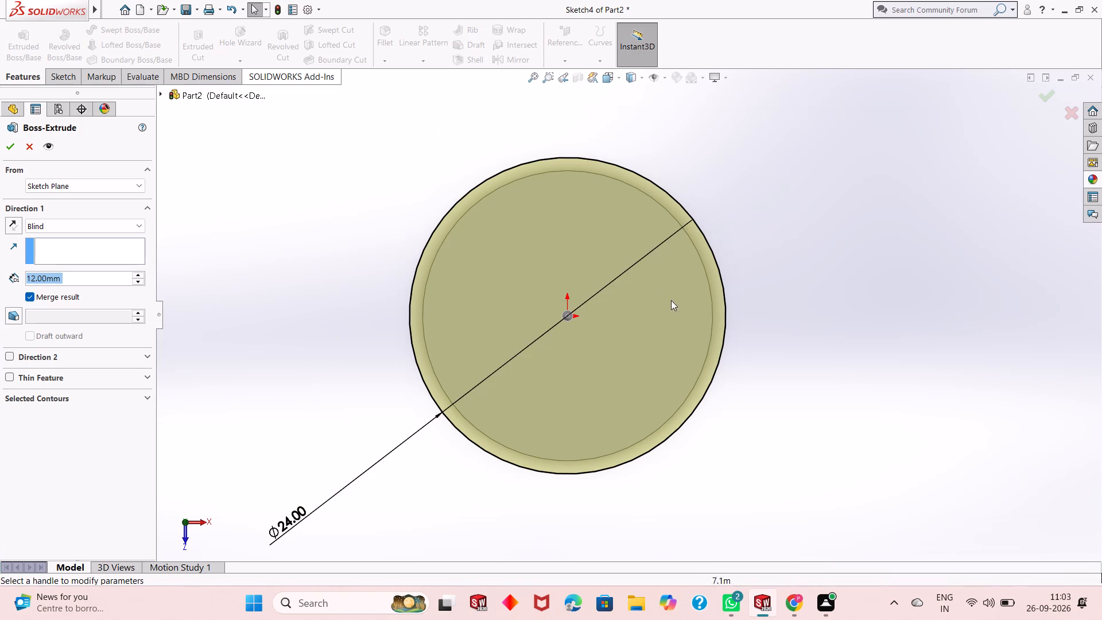
middle_drag(763, 406, 767, 344)
scroll(767, 343, up, 1)
scroll(739, 254, down, 2)
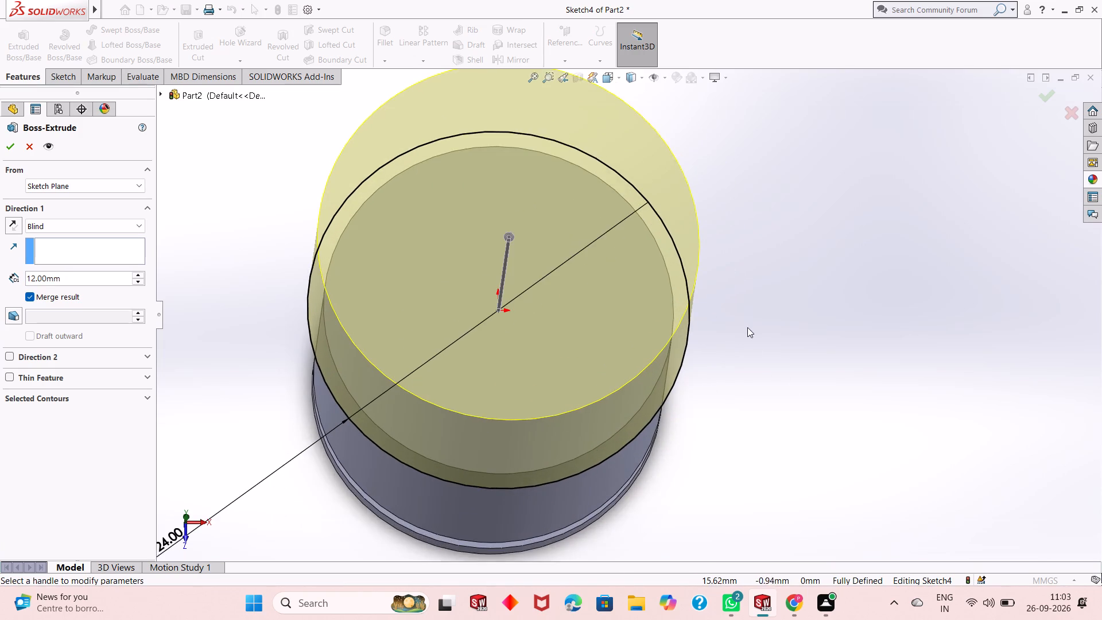
scroll(747, 327, up, 4)
scroll(488, 243, down, 2)
scroll(647, 343, up, 2)
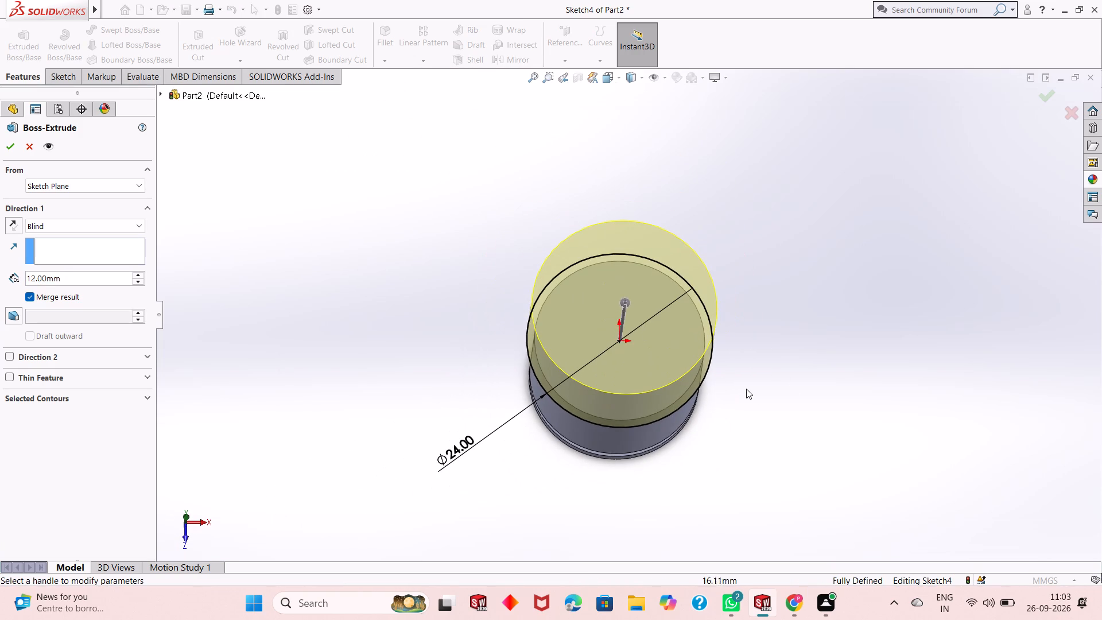
middle_drag(747, 392, 730, 270)
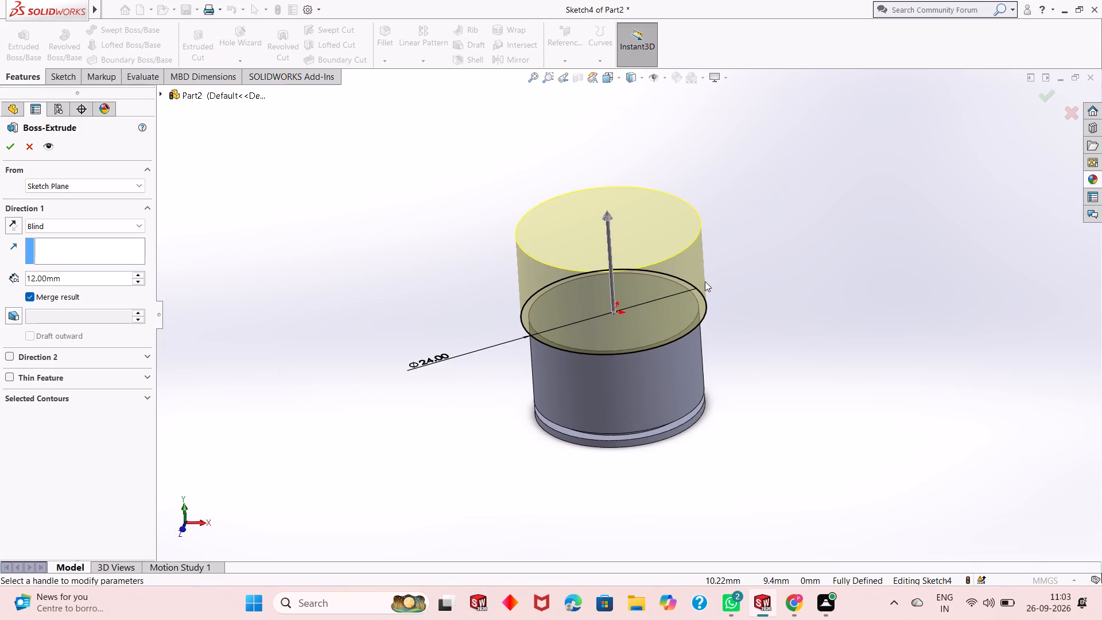
scroll(705, 281, down, 2)
scroll(685, 308, up, 2)
middle_drag(471, 361, 486, 325)
scroll(581, 286, down, 2)
scroll(577, 291, up, 1)
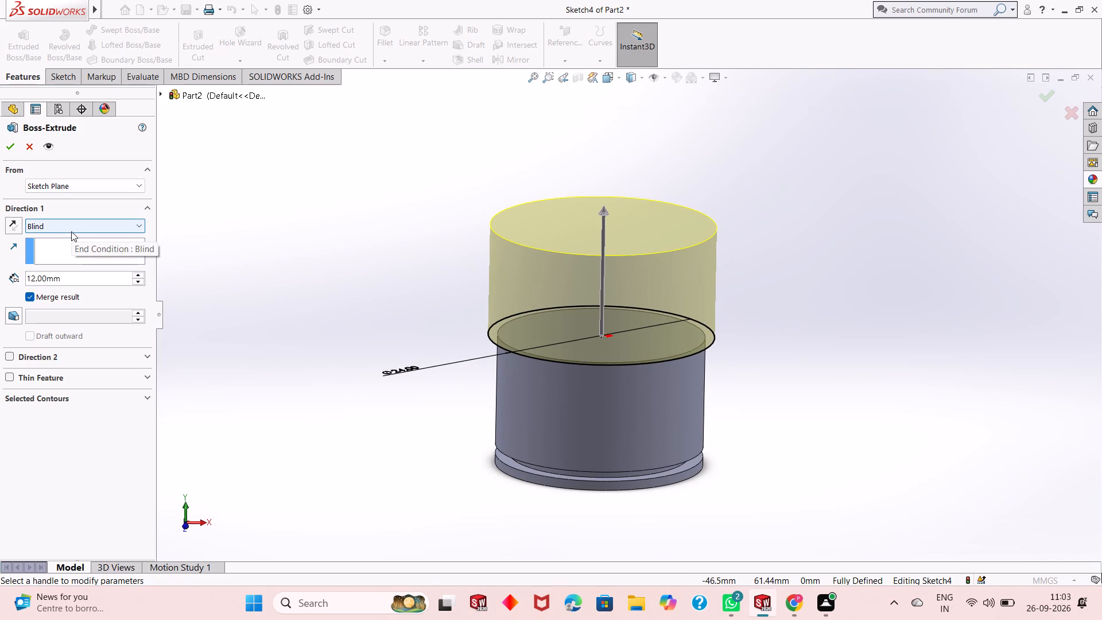
double_click(68, 276)
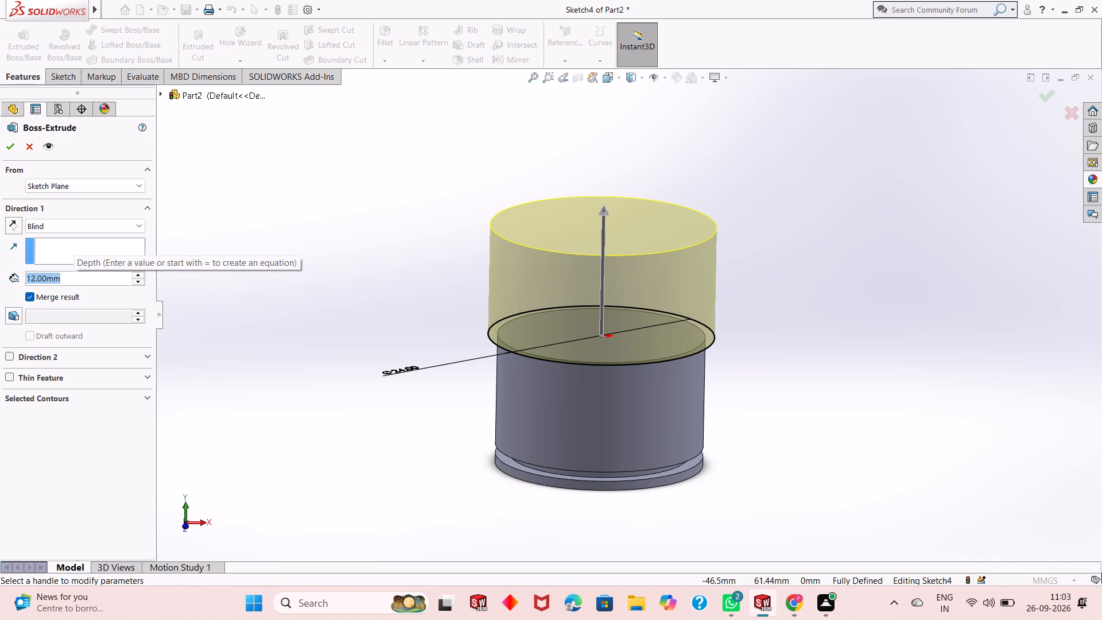
key(1)
key(Return)
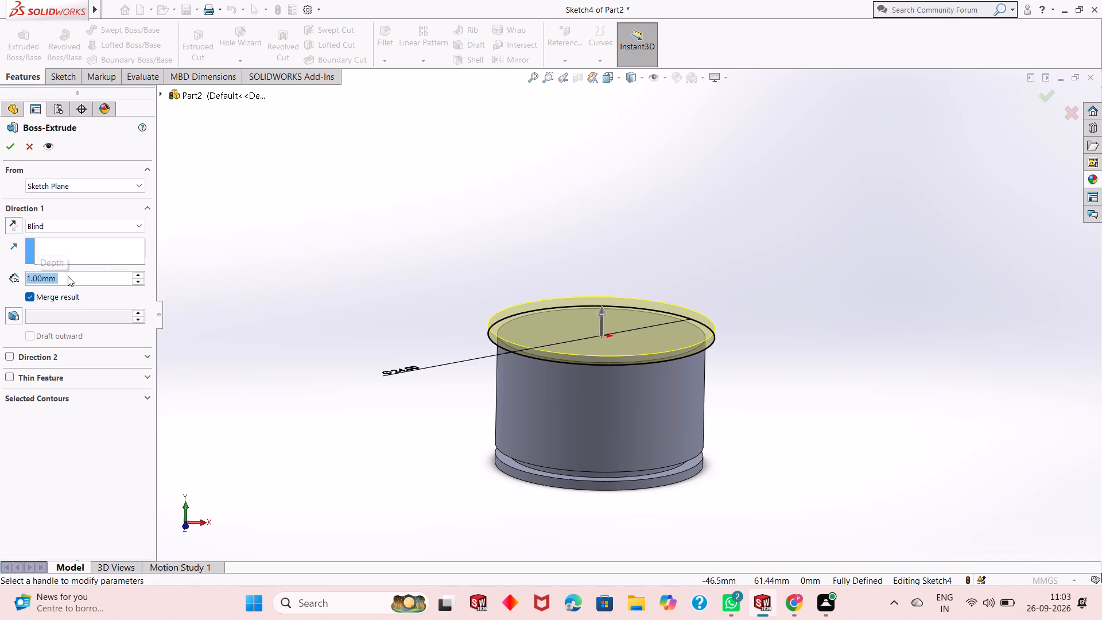
click(12, 150)
click(341, 323)
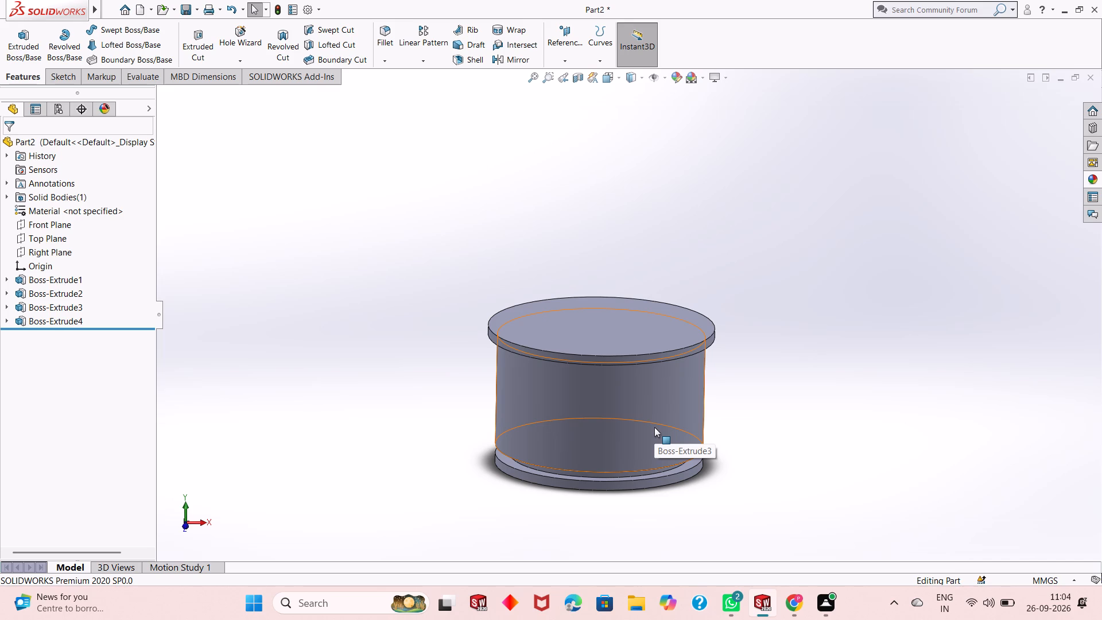
Start a sketch on the upper face of the 24 mm flange.
middle_drag(668, 290, 672, 318)
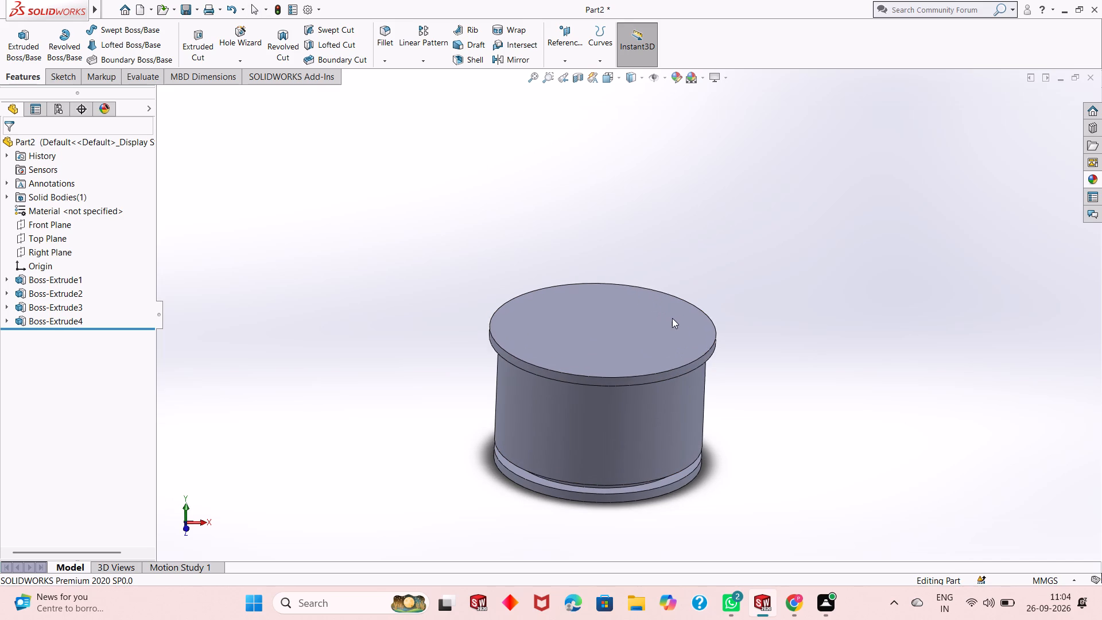
click(668, 319)
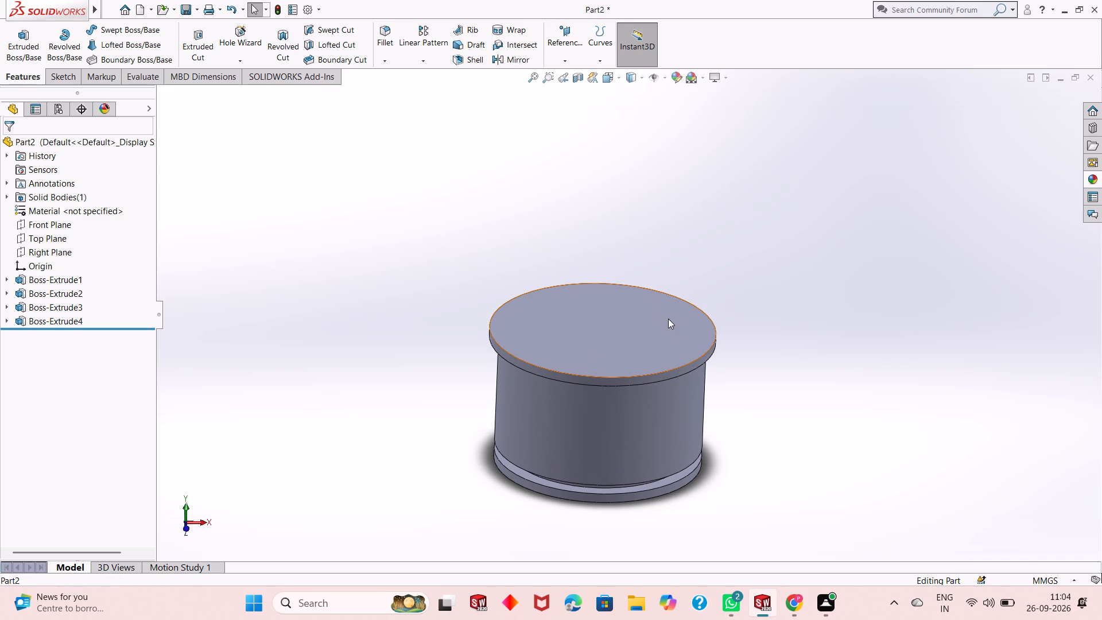
key(Escape)
key(Escape)
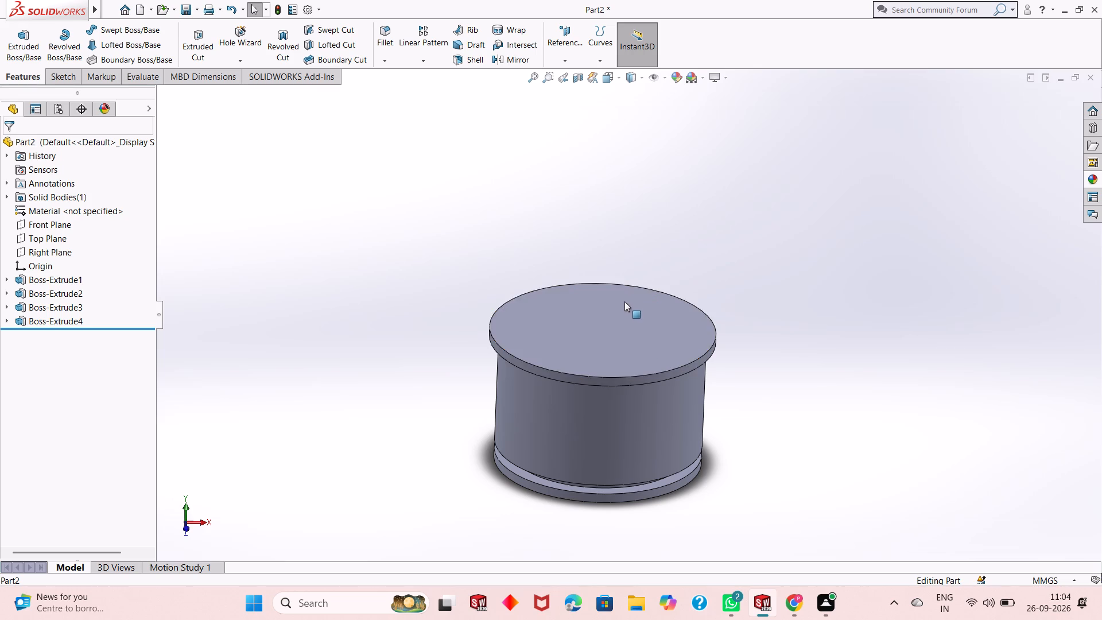
click(624, 302)
click(676, 271)
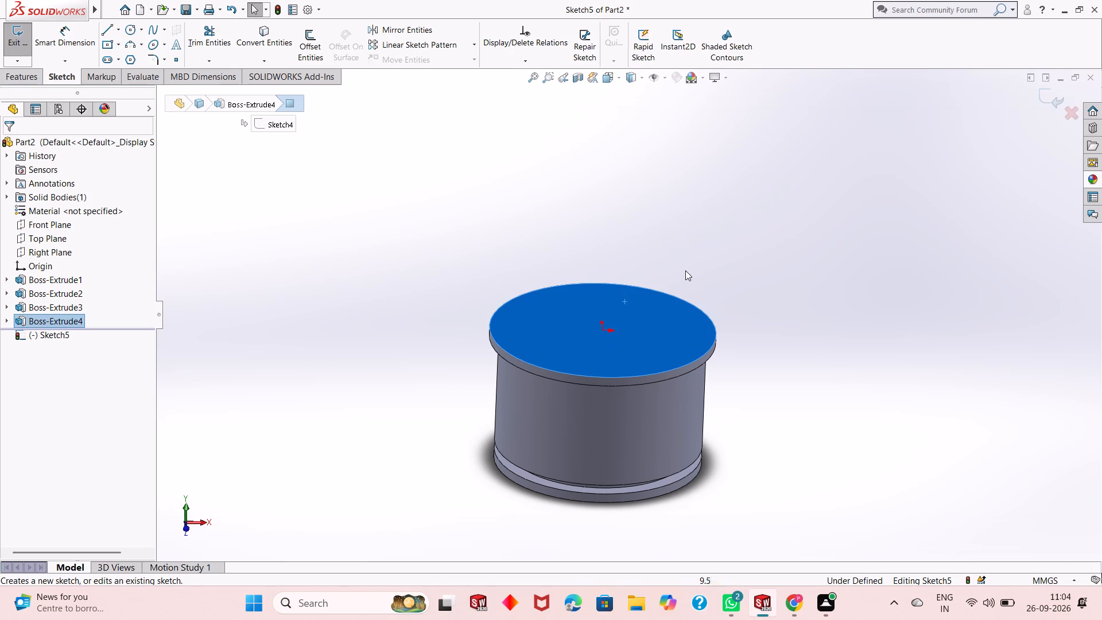
Draw a circle of about 9 mm radius centred on the origin, viewing the sketch plane face-on.
key(ctrl+F8)
key(ctrl+8)
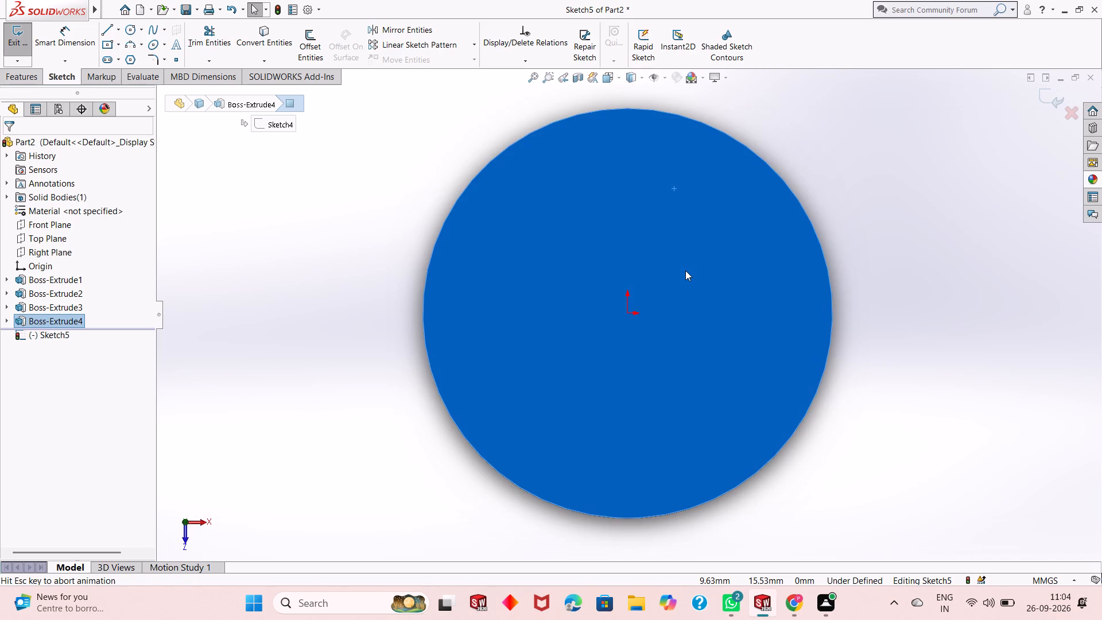
key(F8)
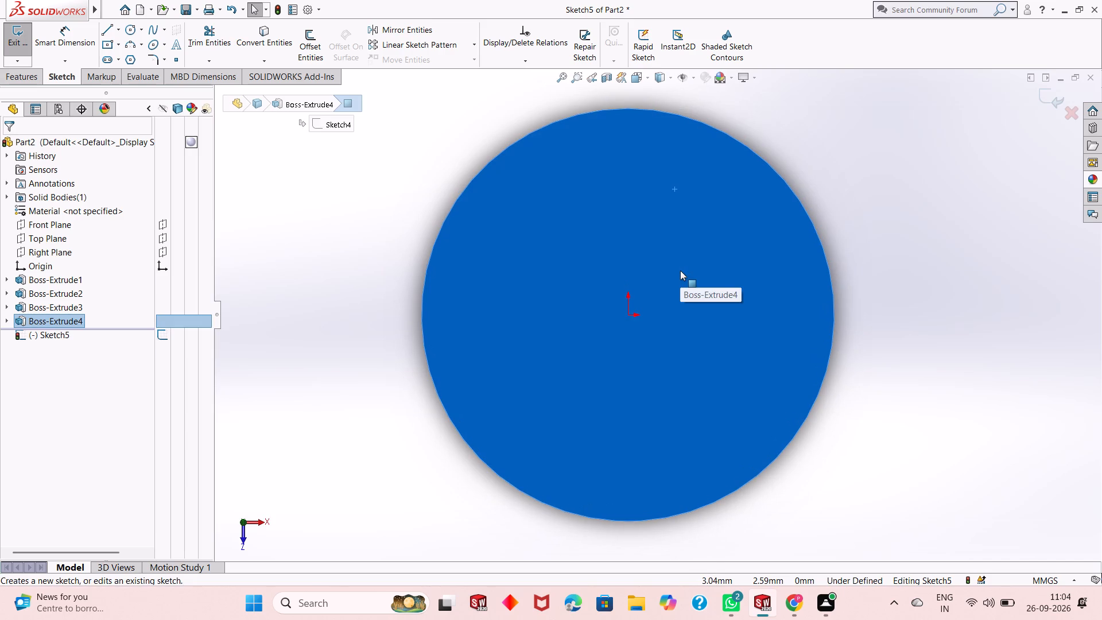
key(F8)
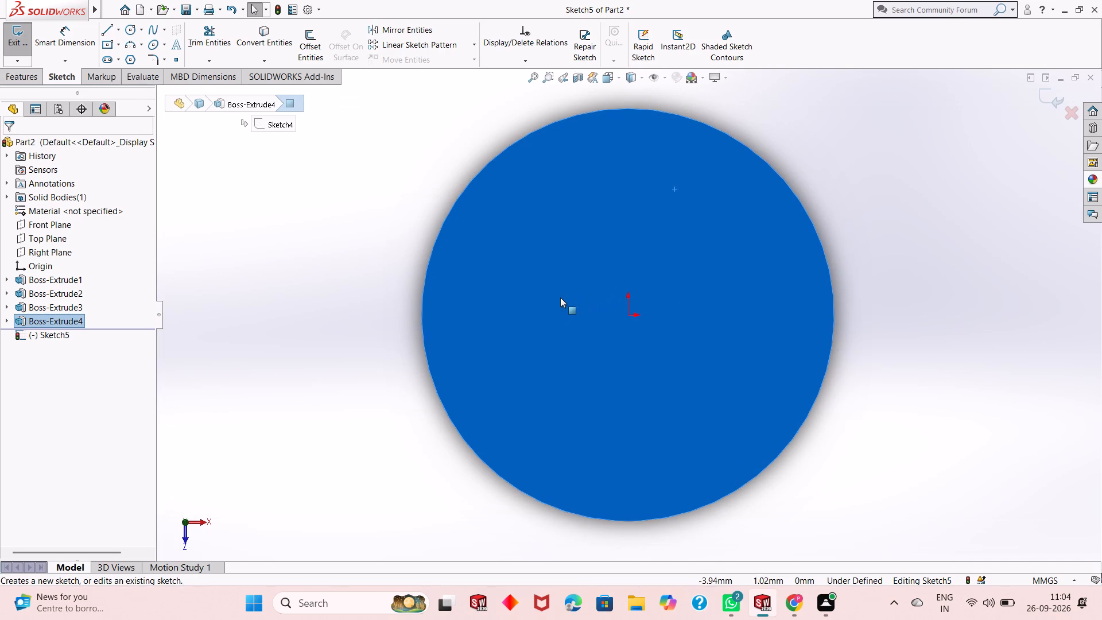
key(F9)
key(F9)
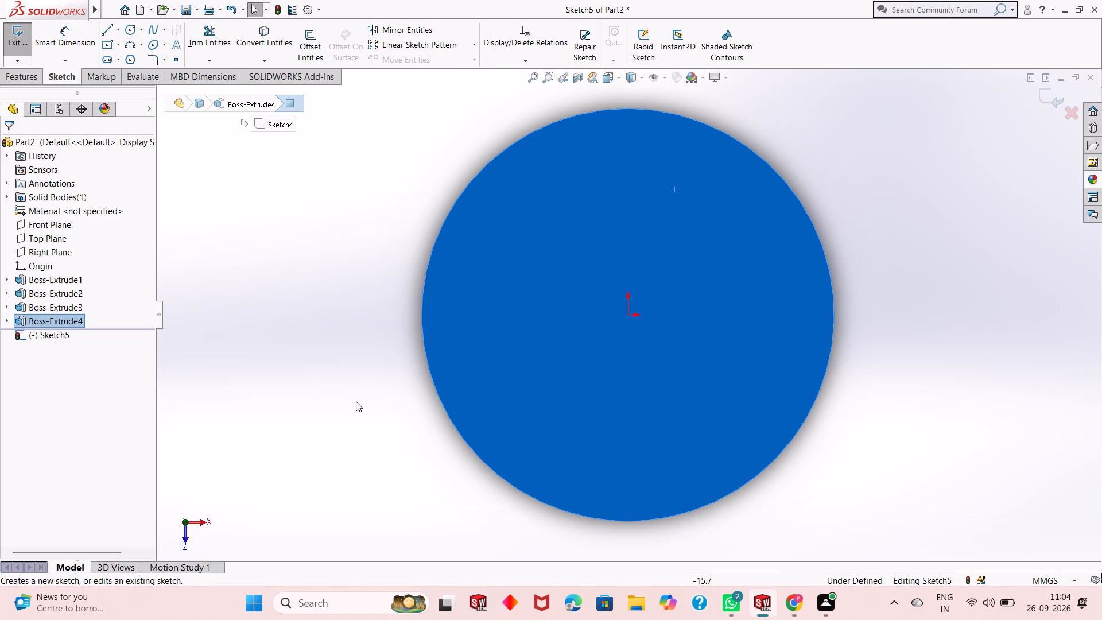
click(349, 366)
scroll(678, 342, up, 2)
scroll(819, 318, down, 1)
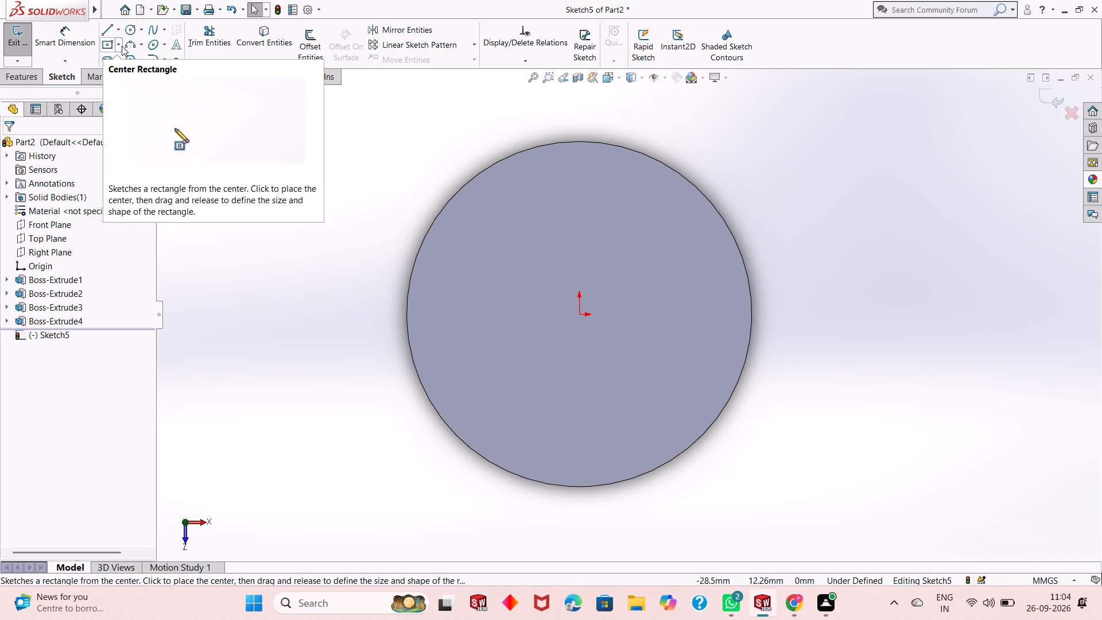
click(131, 35)
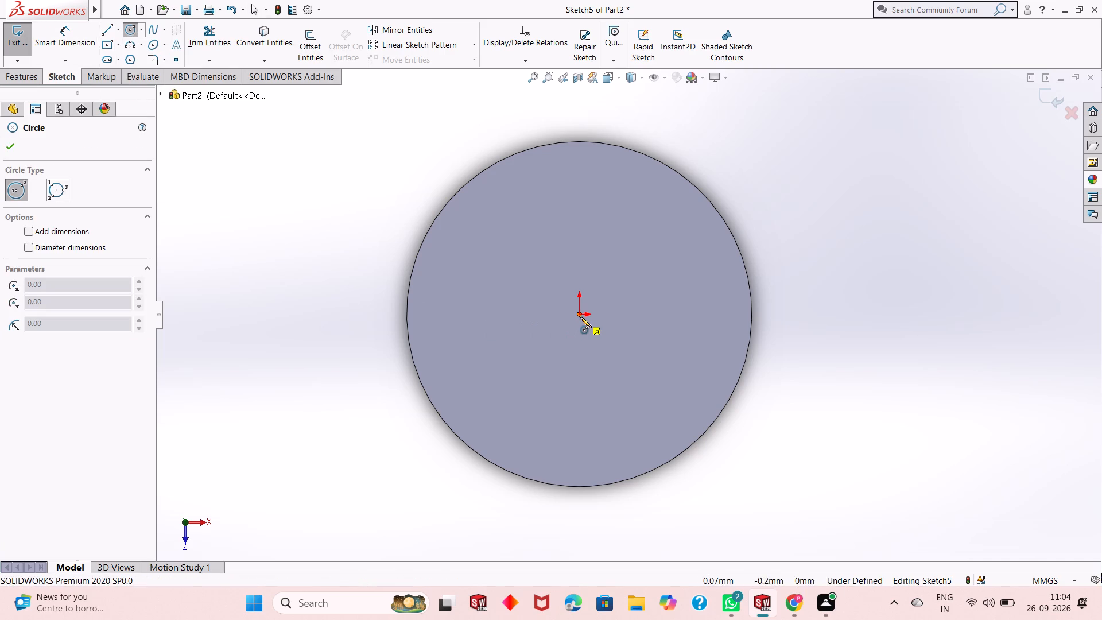
click(580, 317)
click(643, 201)
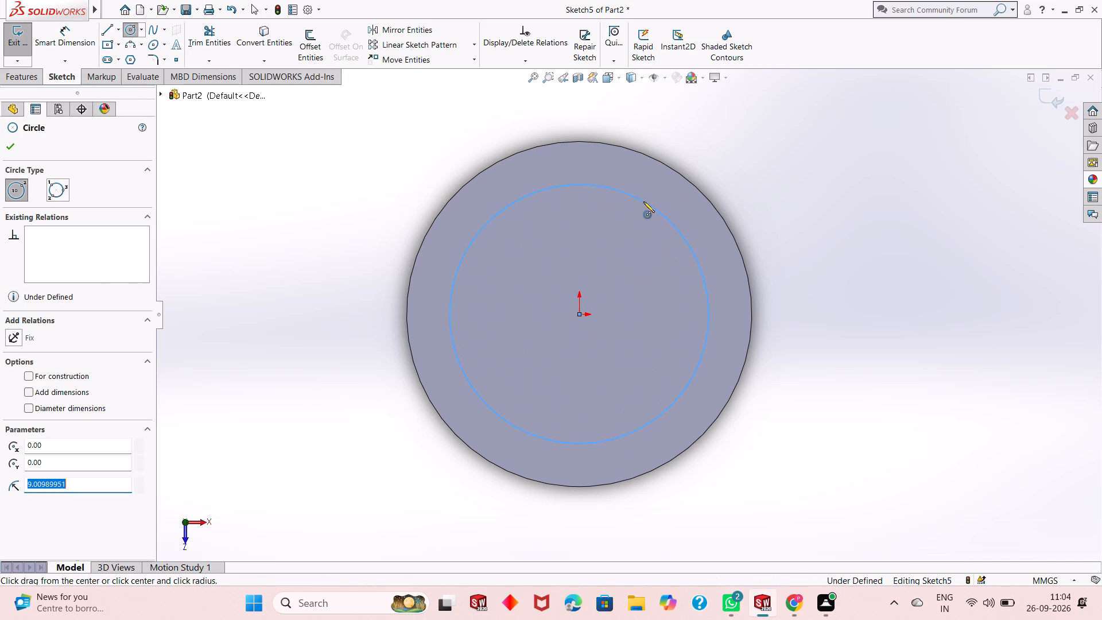
right_click(293, 245)
click(306, 255)
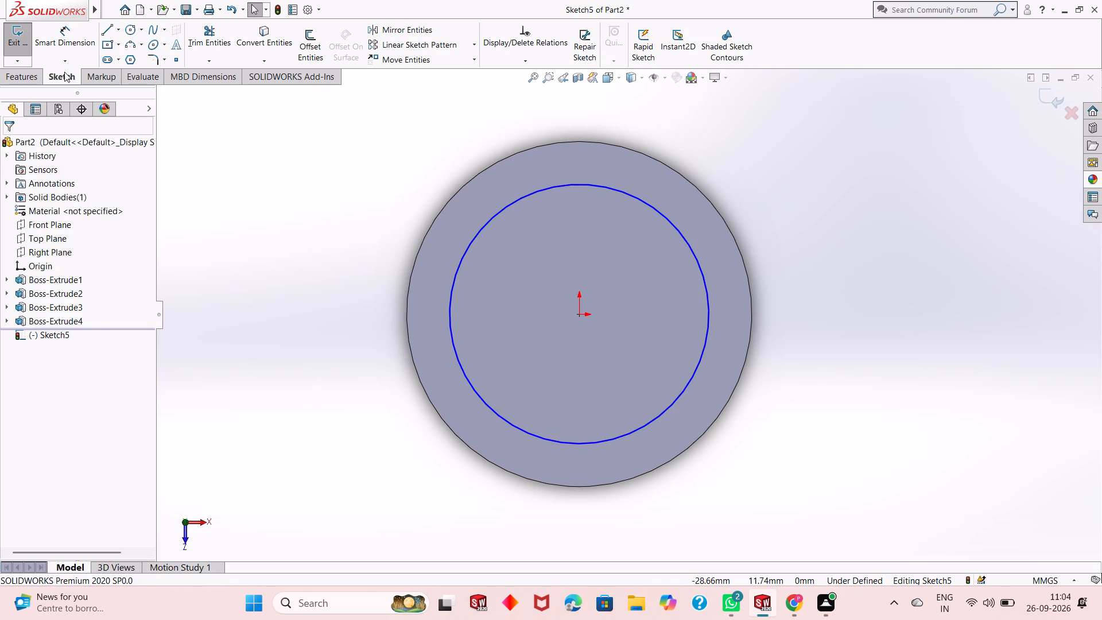
Dimension the new circle's diameter to 35 mm.
click(72, 41)
click(499, 417)
click(416, 472)
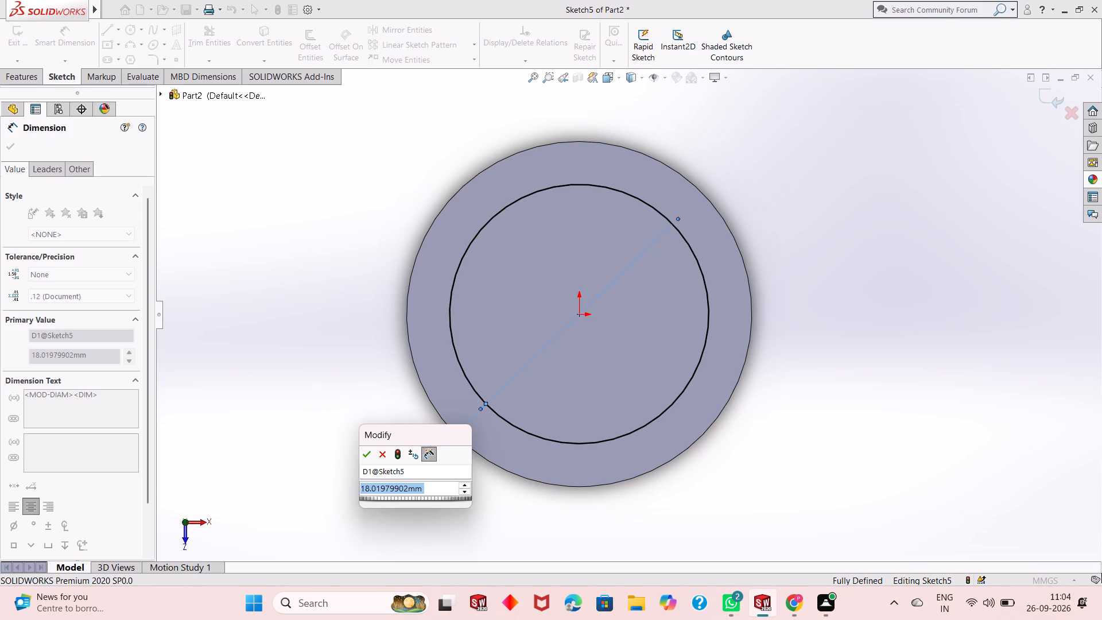
text(35)
key(Return)
Examine the 35 mm circle against the stepped body from above and at an angle.
scroll(503, 470, up, 1)
middle_drag(503, 472, 510, 351)
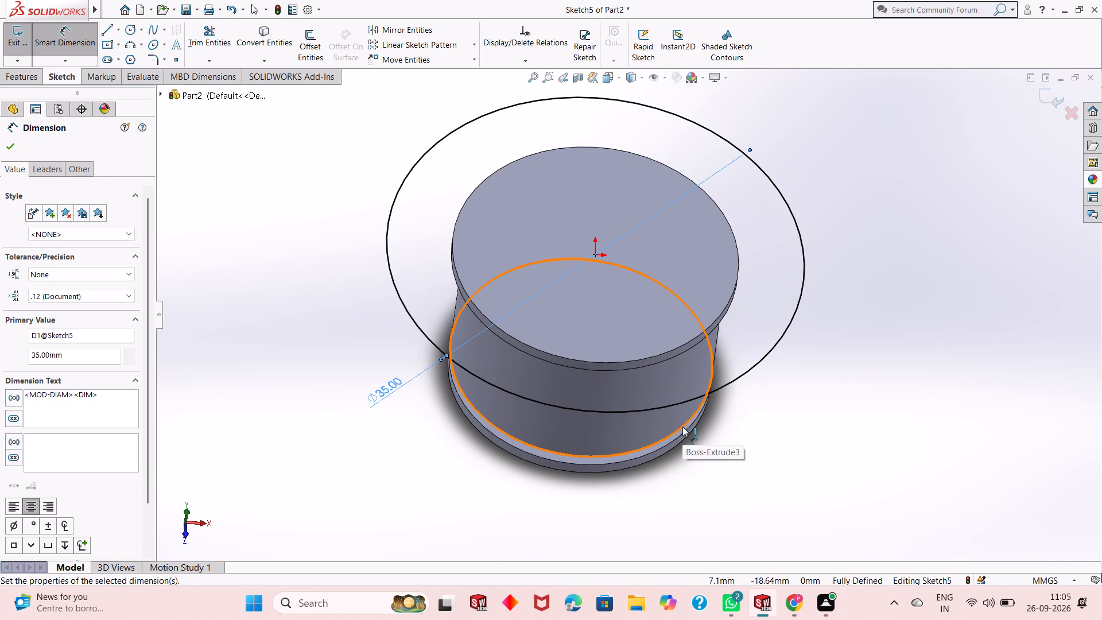
middle_drag(529, 393, 517, 485)
scroll(509, 471, up, 3)
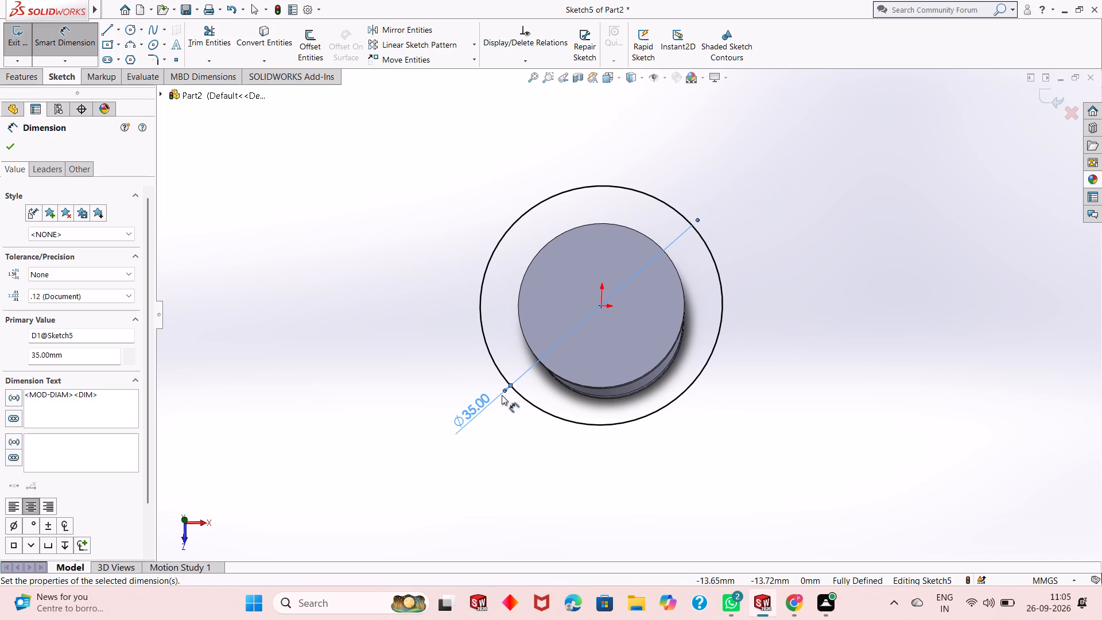
middle_drag(567, 462, 582, 391)
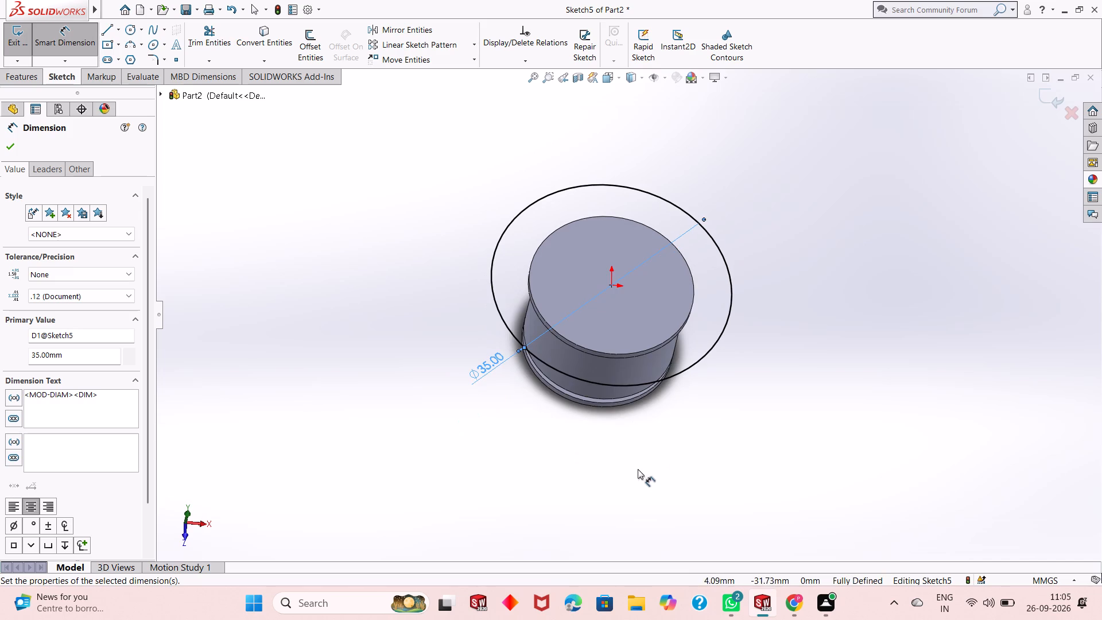
scroll(629, 266, down, 1)
scroll(623, 303, up, 1)
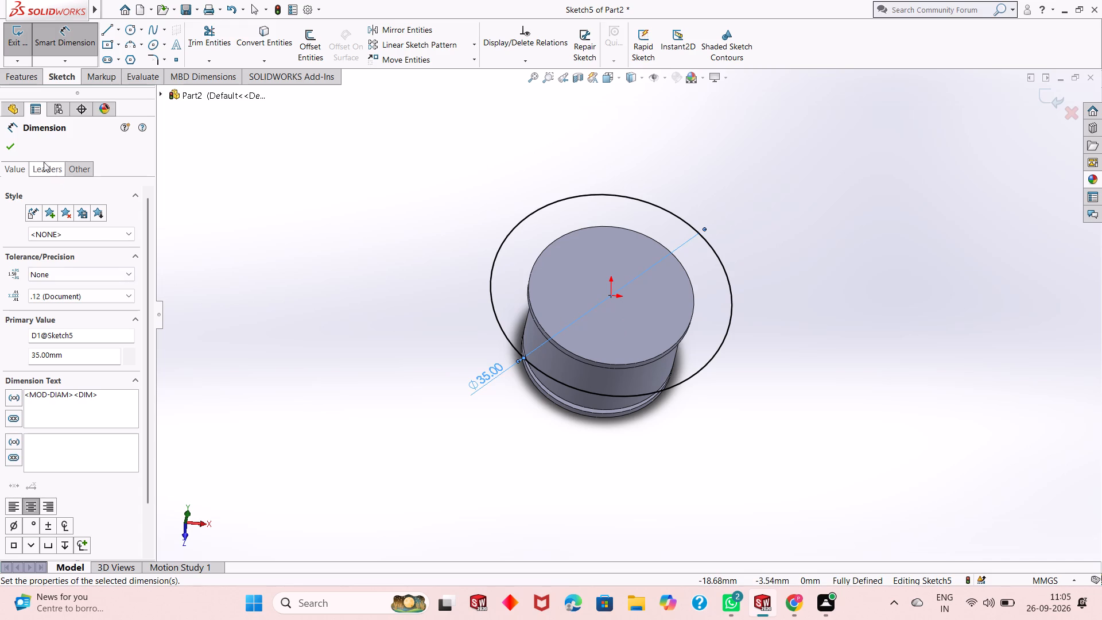
click(0, 141)
click(15, 152)
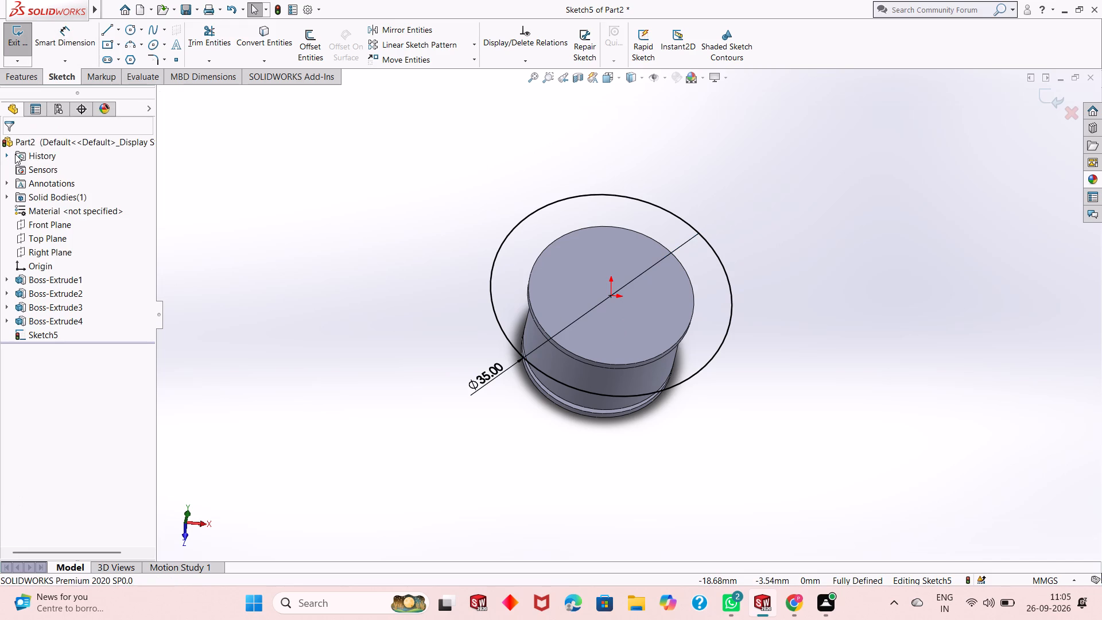
Extrude the 35 mm circle upward as a blind boss 1.5 mm deep, merged with the body.
click(19, 79)
click(22, 49)
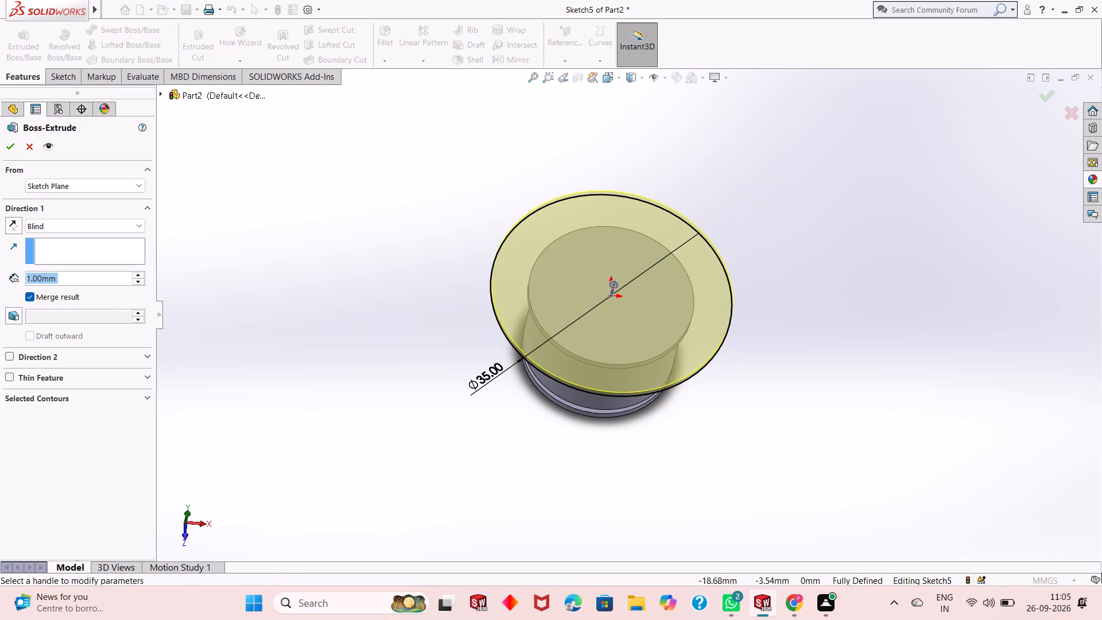
text(1.5)
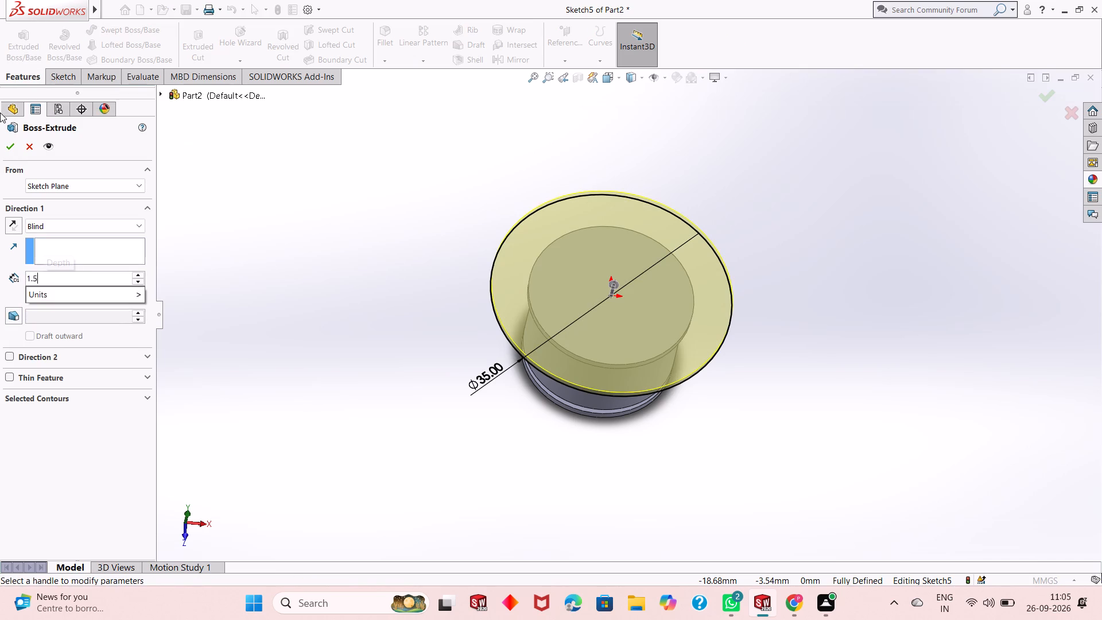
key(Return)
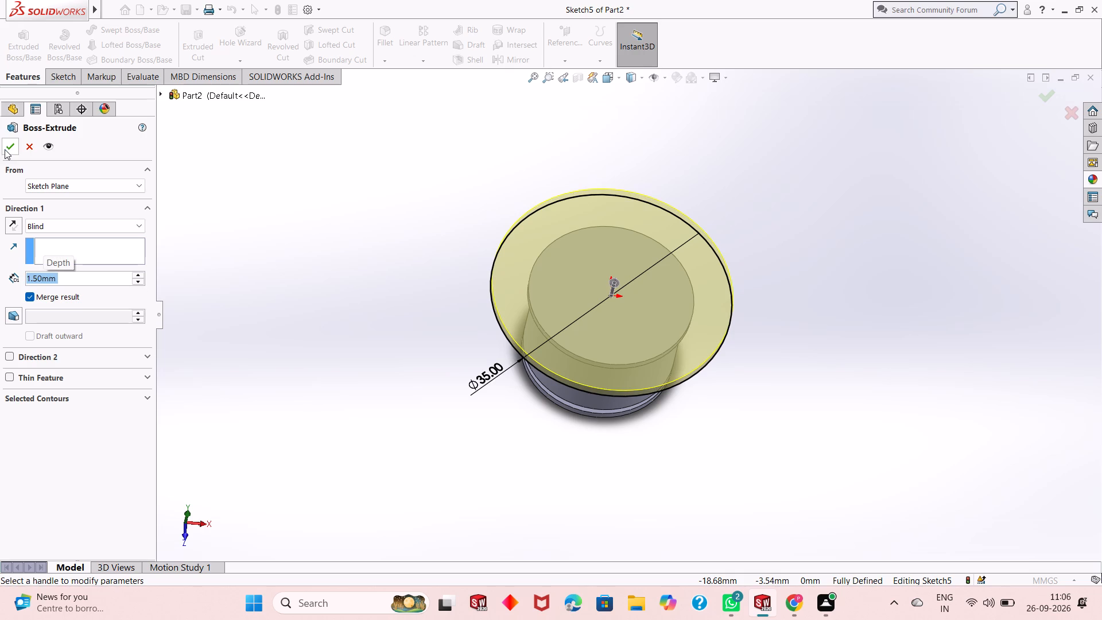
click(9, 151)
click(427, 336)
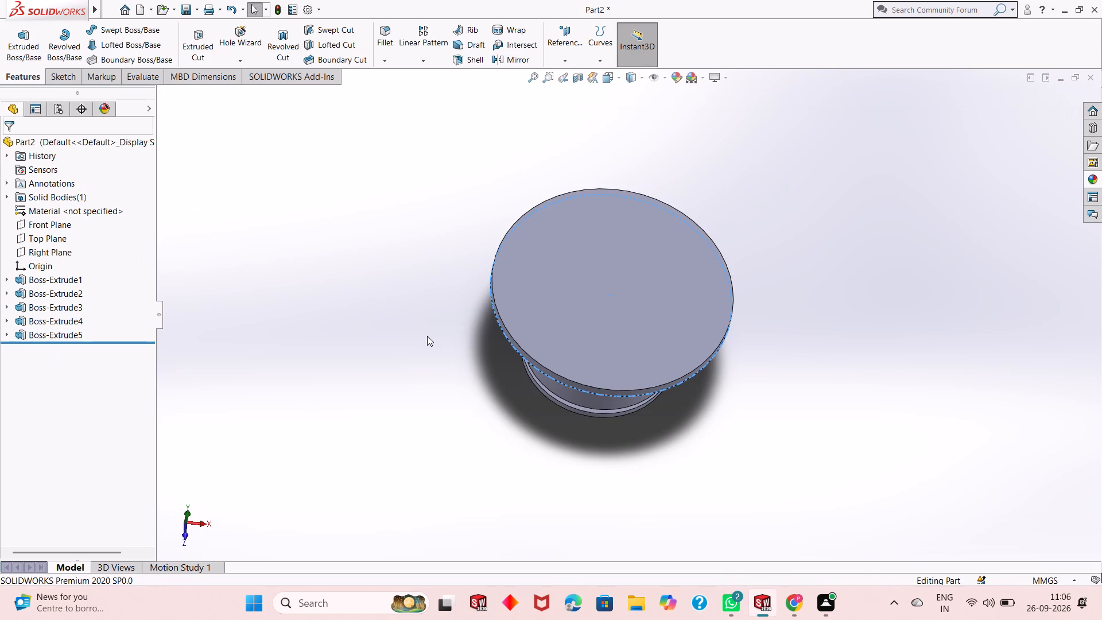
Start a sketch on the 35 mm disc's upper face and draw a circle of about 13.9 mm radius centred on the origin.
click(666, 242)
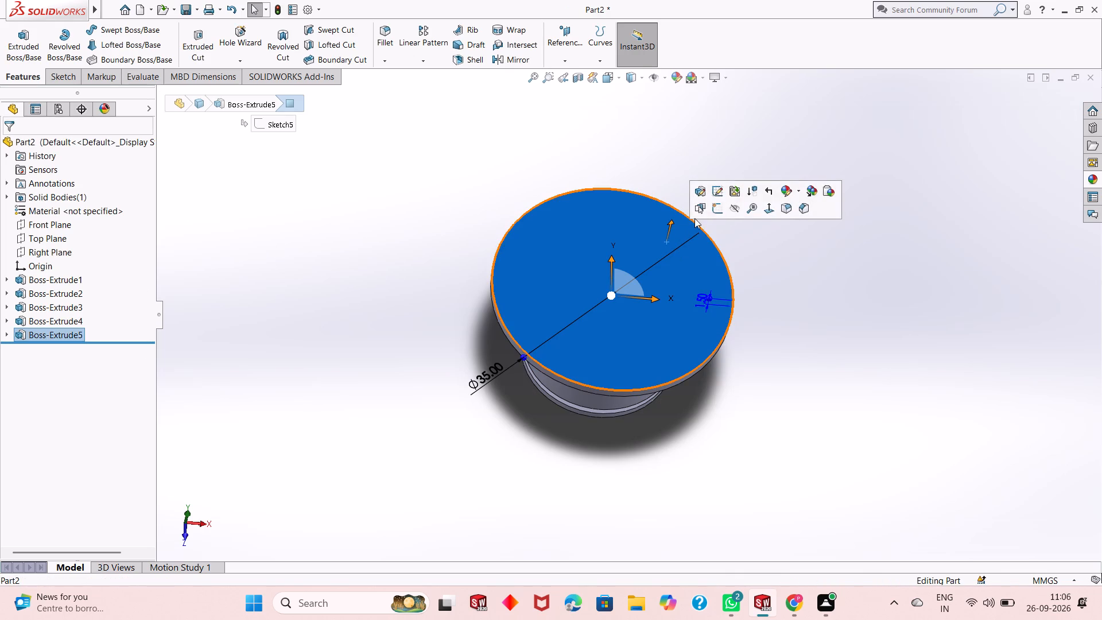
click(717, 209)
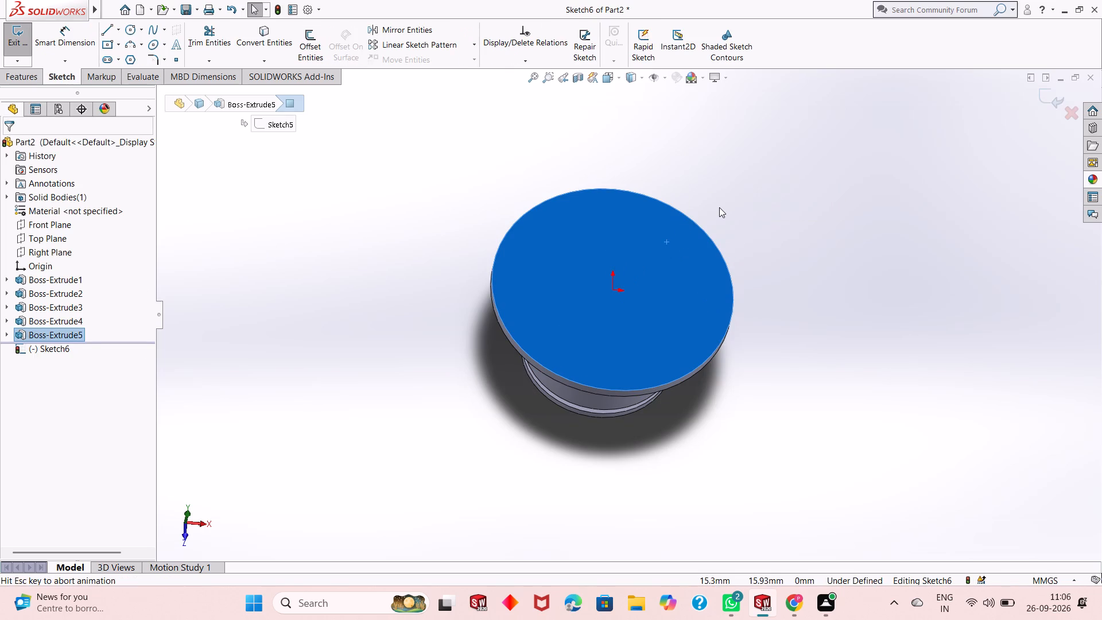
key(ctrl+8)
key(Escape)
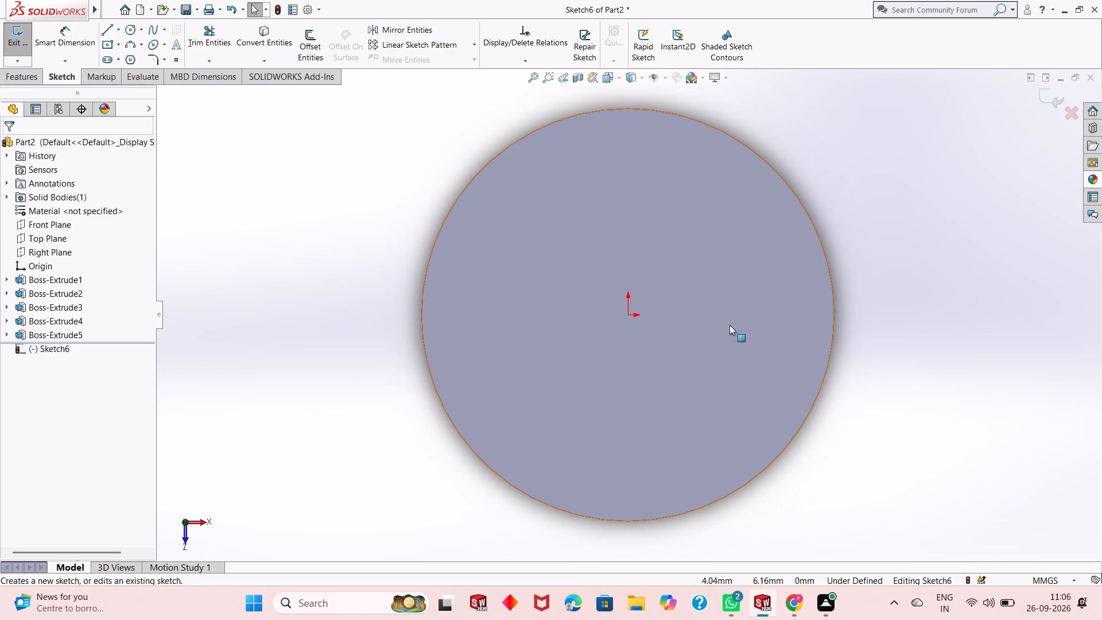
click(131, 32)
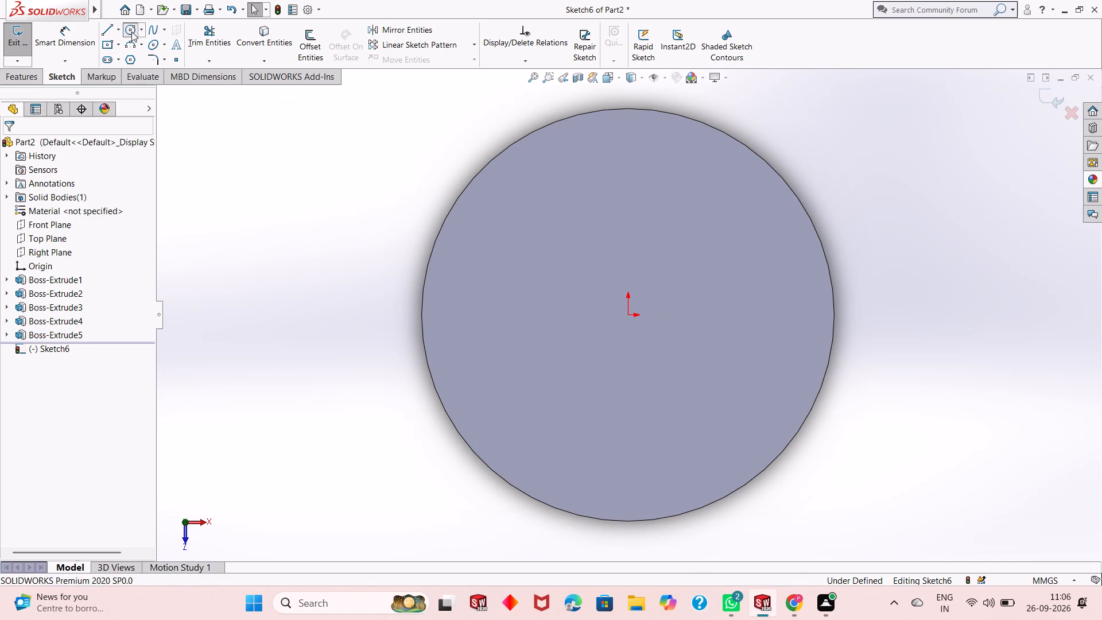
click(627, 315)
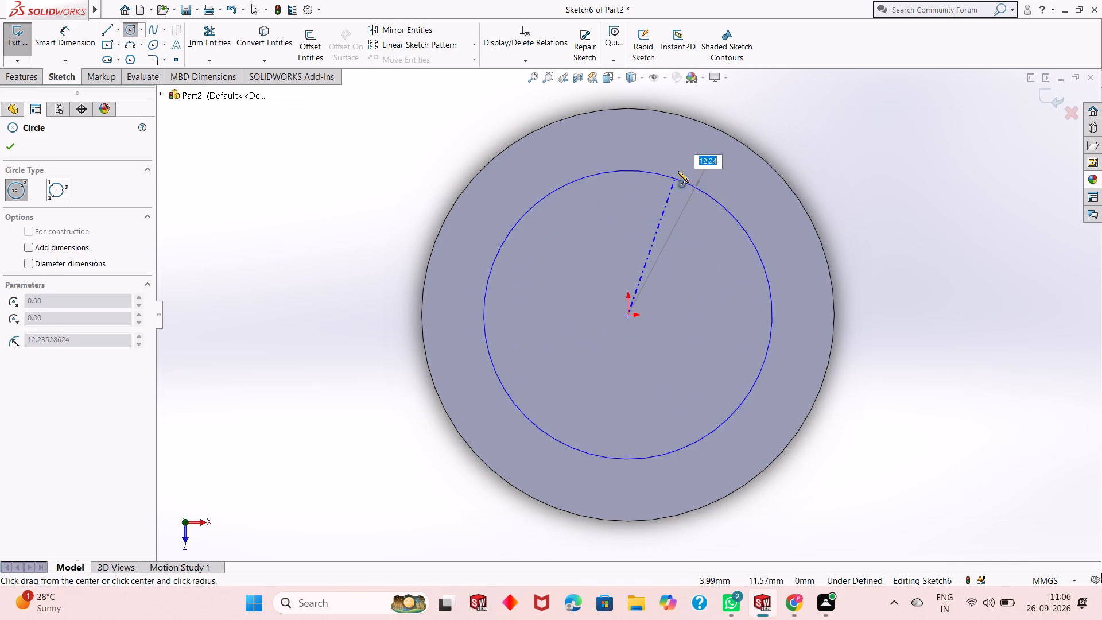
click(683, 160)
right_click(358, 196)
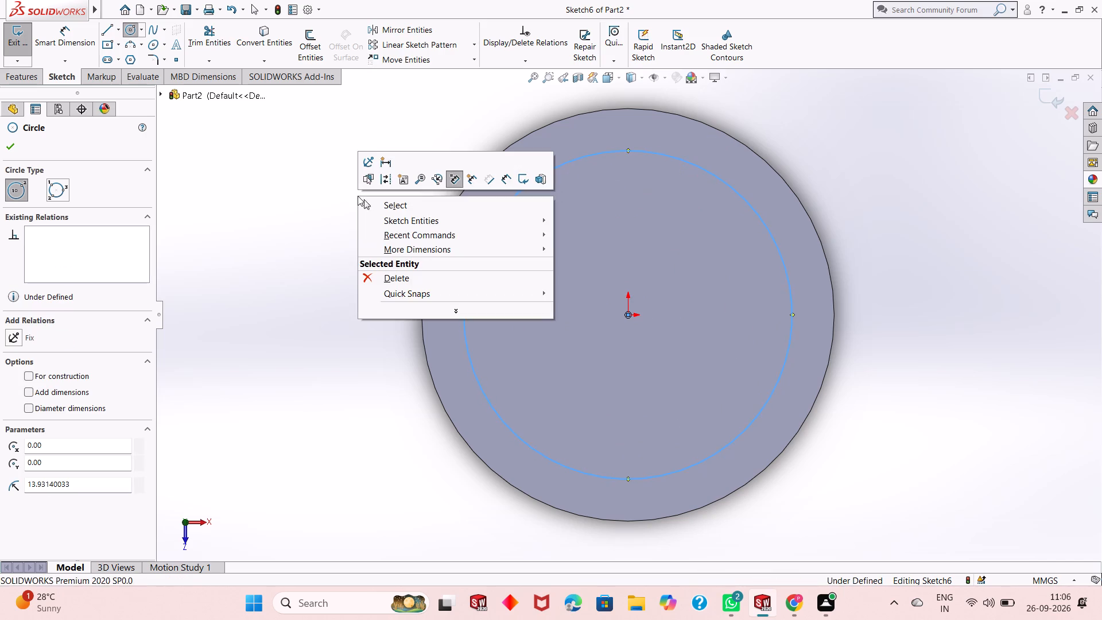
click(377, 204)
Dimension the new circle's diameter to 36 mm.
scroll(423, 222, up, 2)
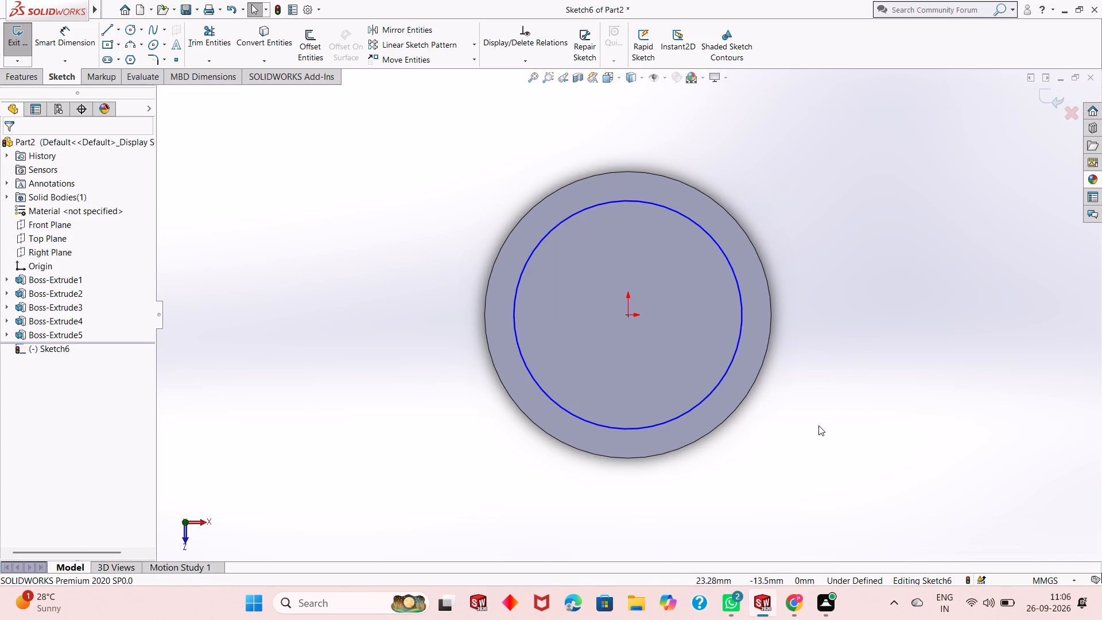
scroll(818, 425, down, 1)
scroll(575, 309, up, 1)
click(76, 44)
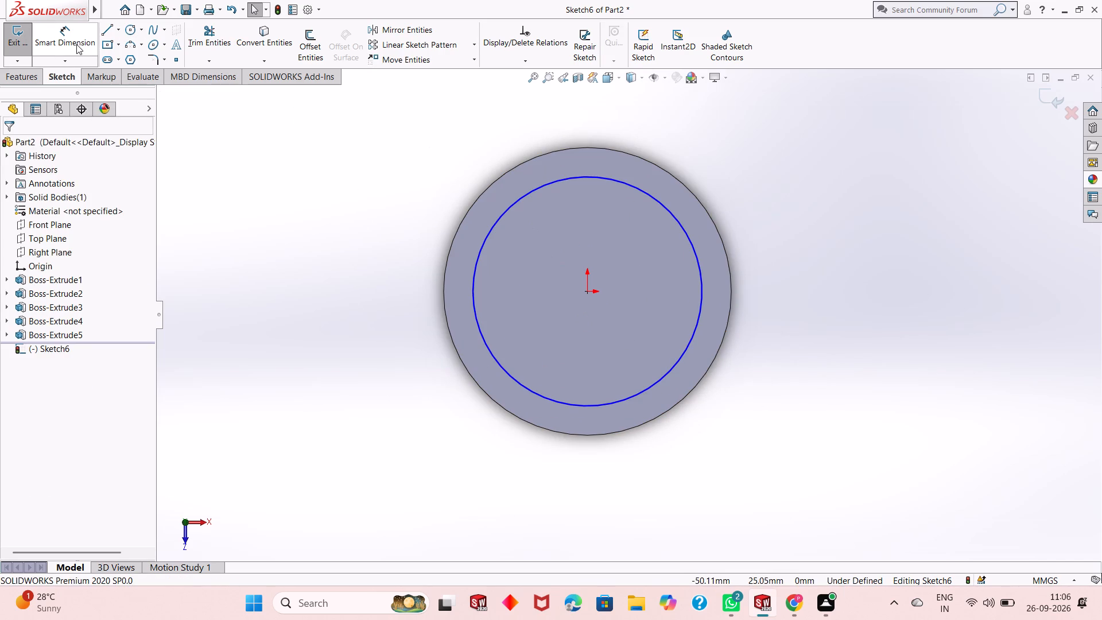
click(532, 389)
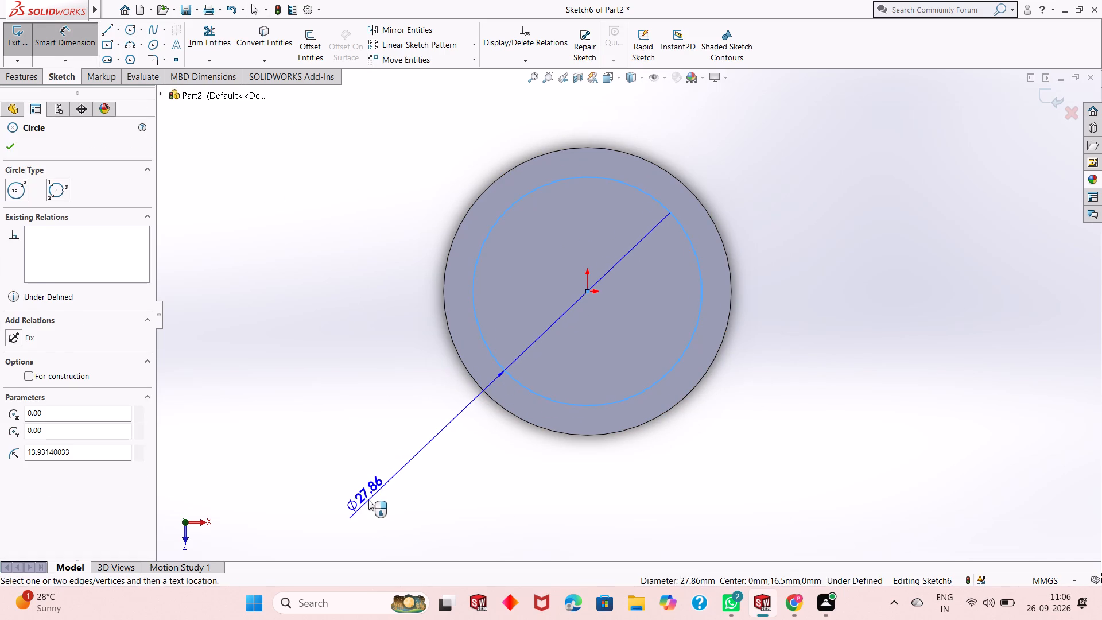
click(368, 500)
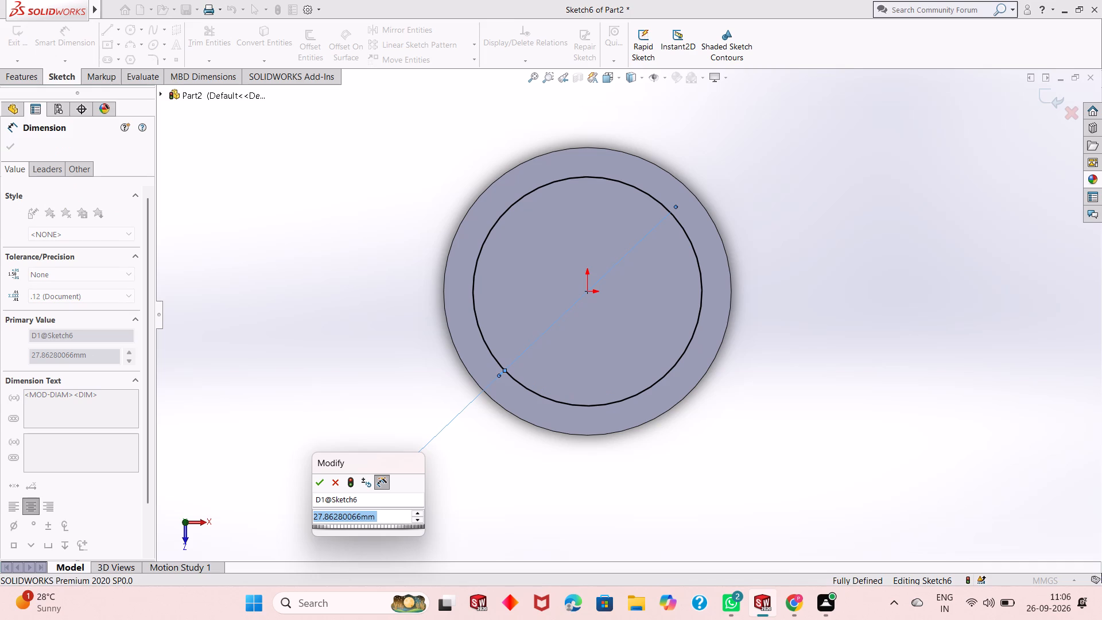
text(36)
key(Return)
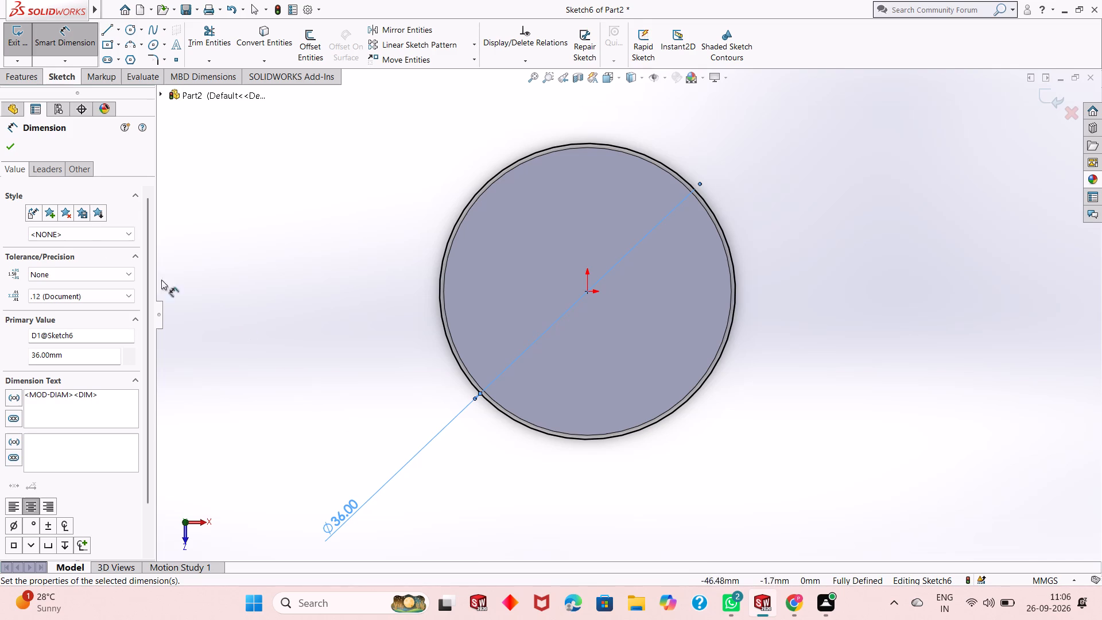
click(9, 145)
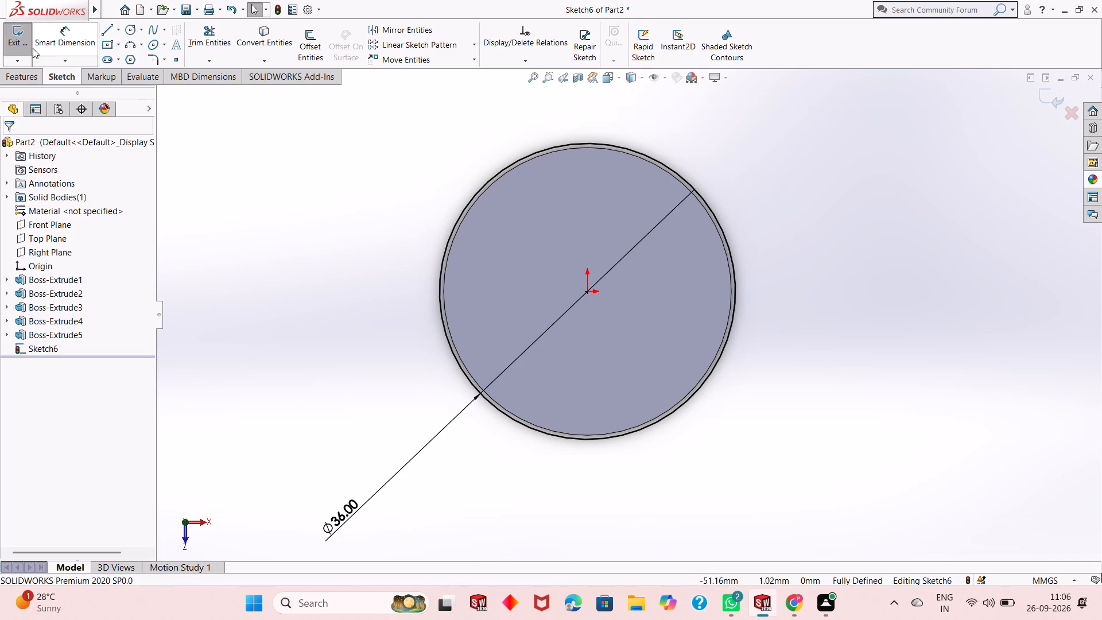
Extrude the 36 mm circle upward as a blind boss 1.5 mm deep, merged with the body.
click(21, 73)
click(25, 55)
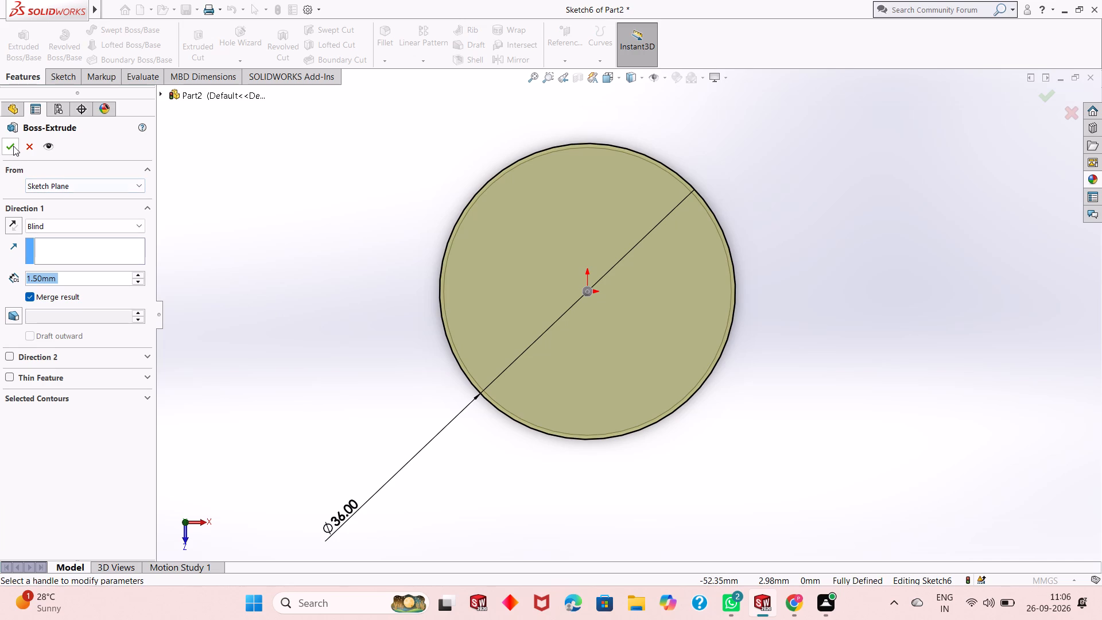
click(13, 145)
click(331, 335)
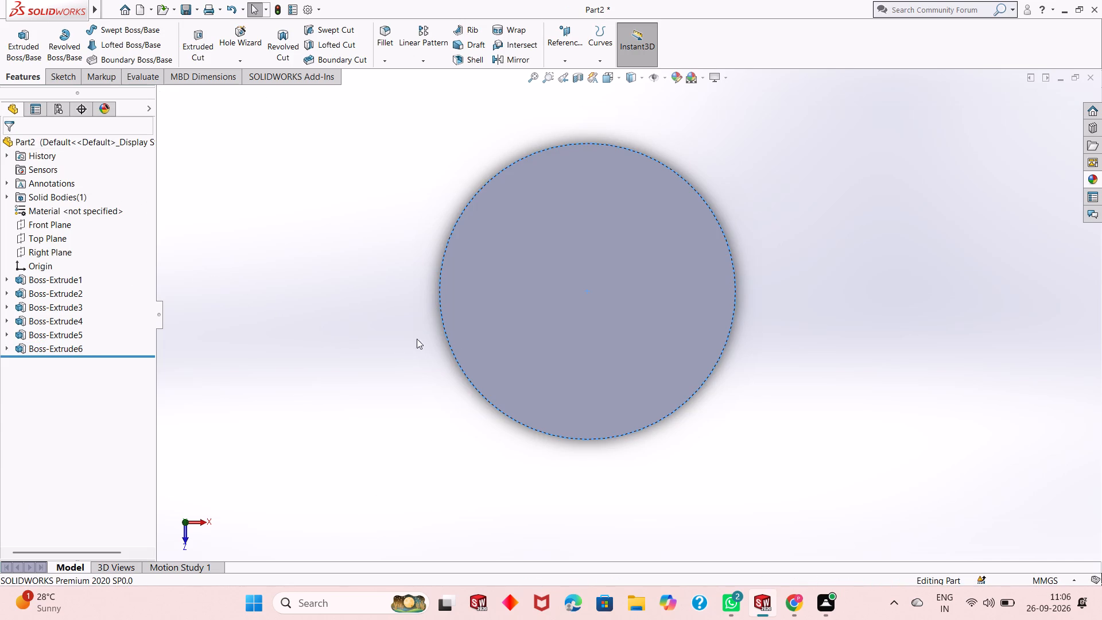
Examine the stepped body from above, below and the side, including the two upper discs and the neck groove.
middle_drag(488, 358, 518, 165)
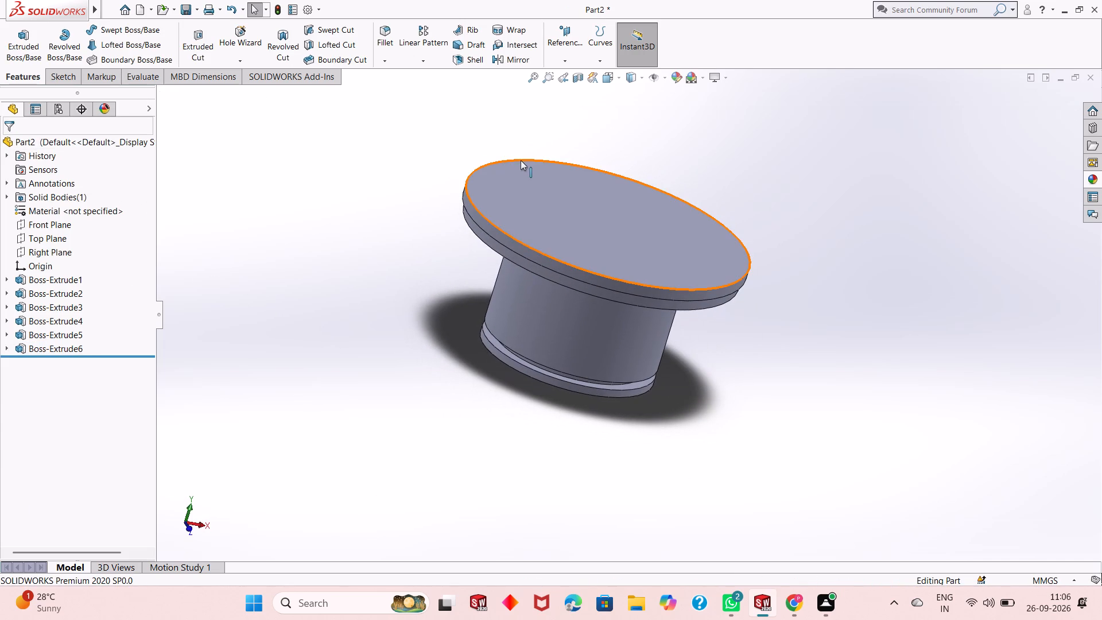
middle_drag(750, 323, 743, 316)
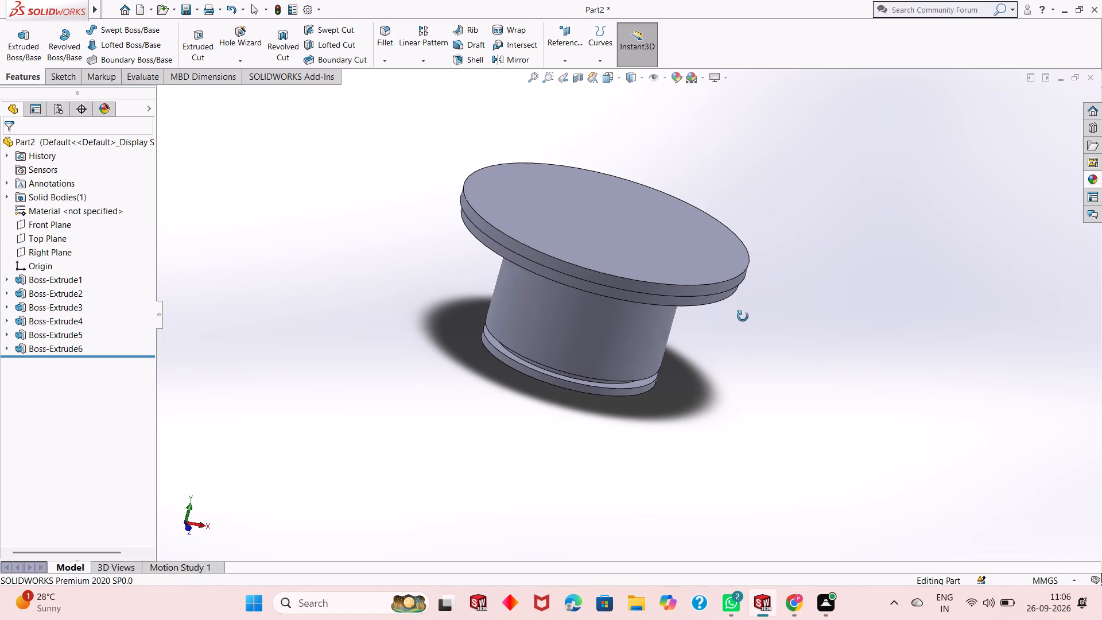
middle_drag(743, 316, 787, 209)
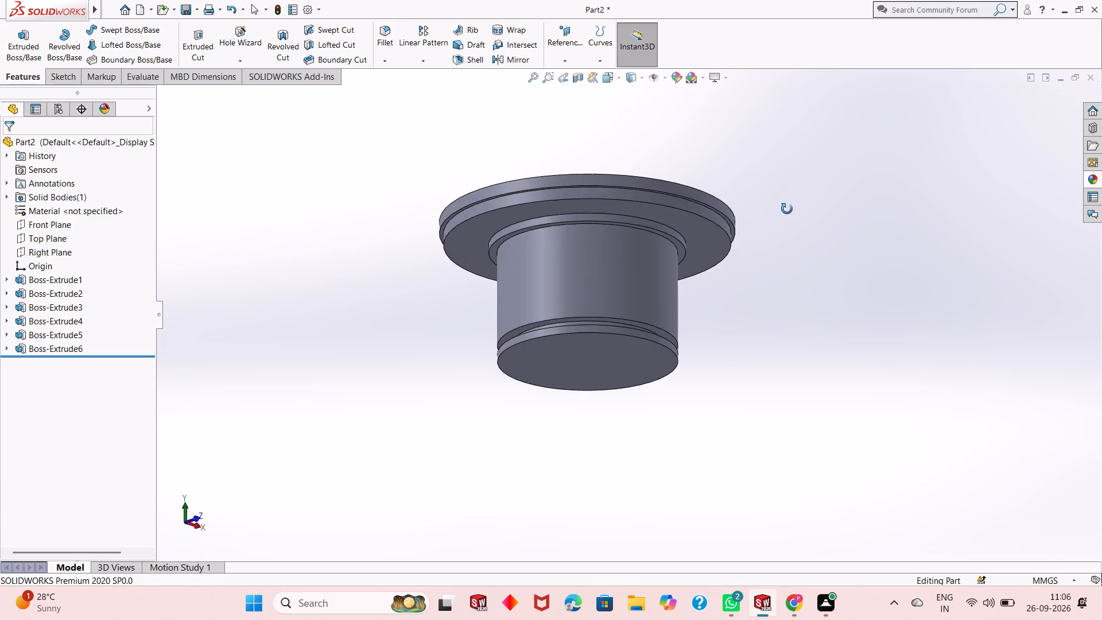
middle_drag(787, 209, 779, 283)
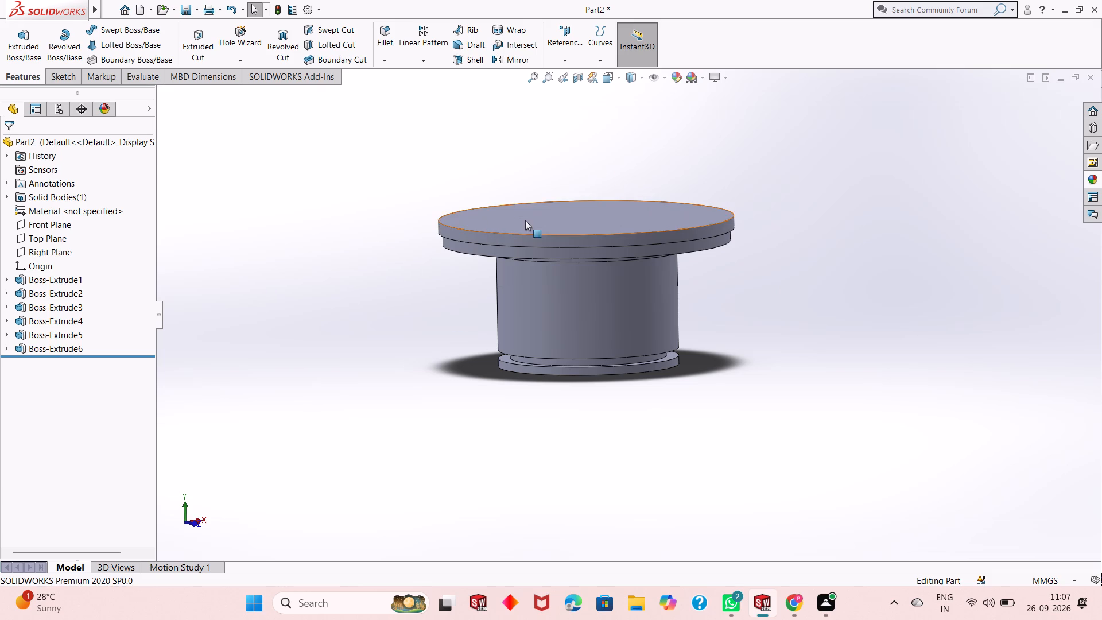
scroll(528, 218, up, 1)
scroll(620, 284, down, 1)
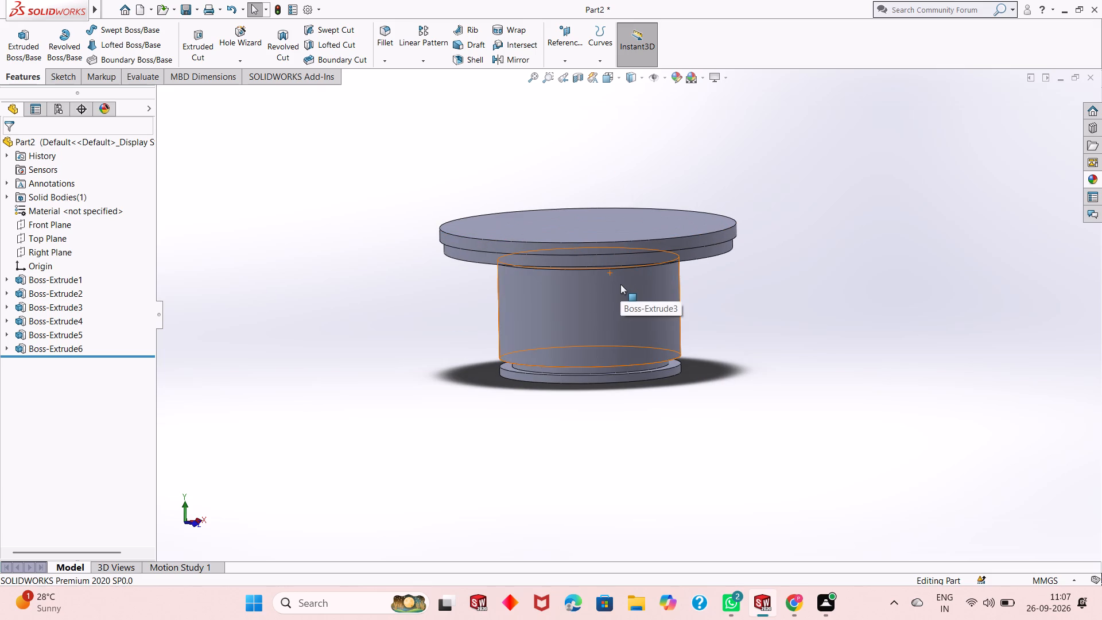
scroll(620, 285, down, 1)
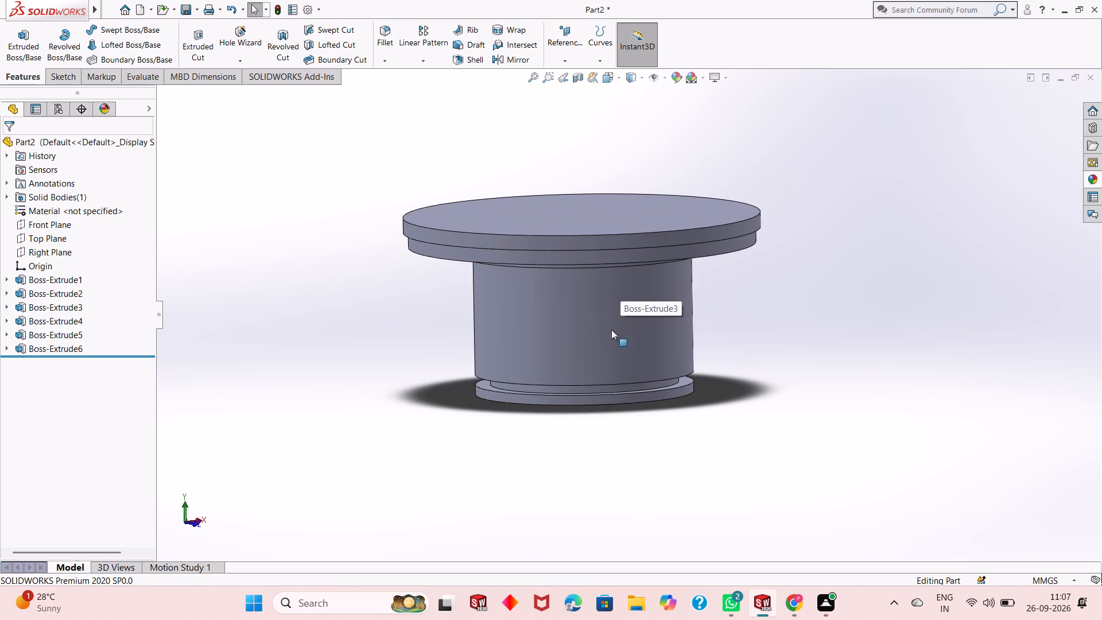
scroll(608, 364, down, 1)
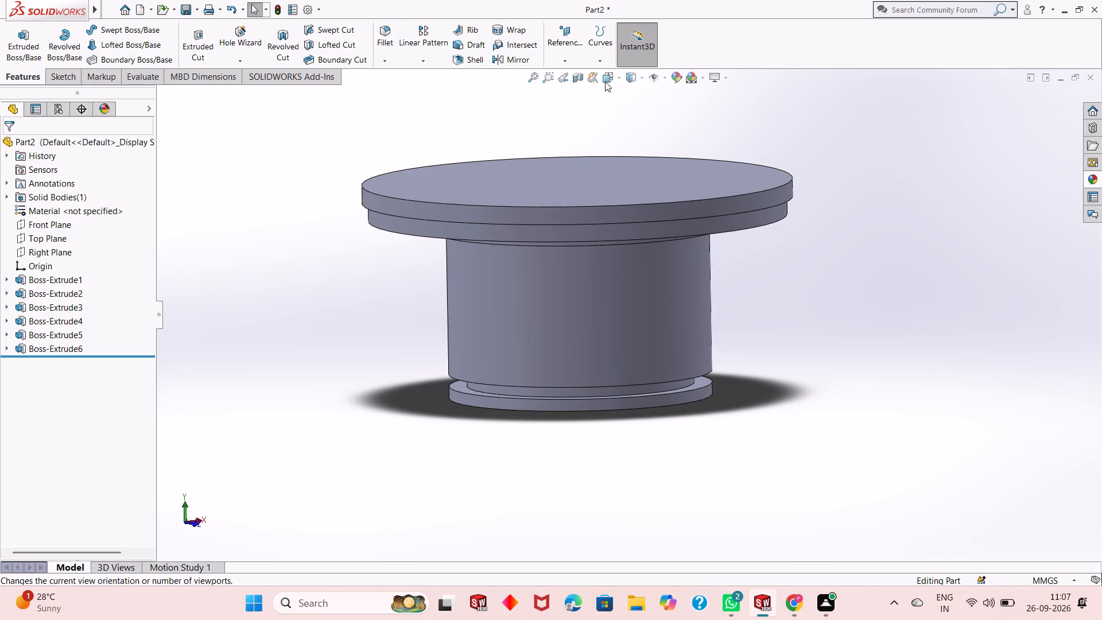
Apply a planar section view through the Front Plane at 0 mm offset and inspect the stepped profile.
click(577, 82)
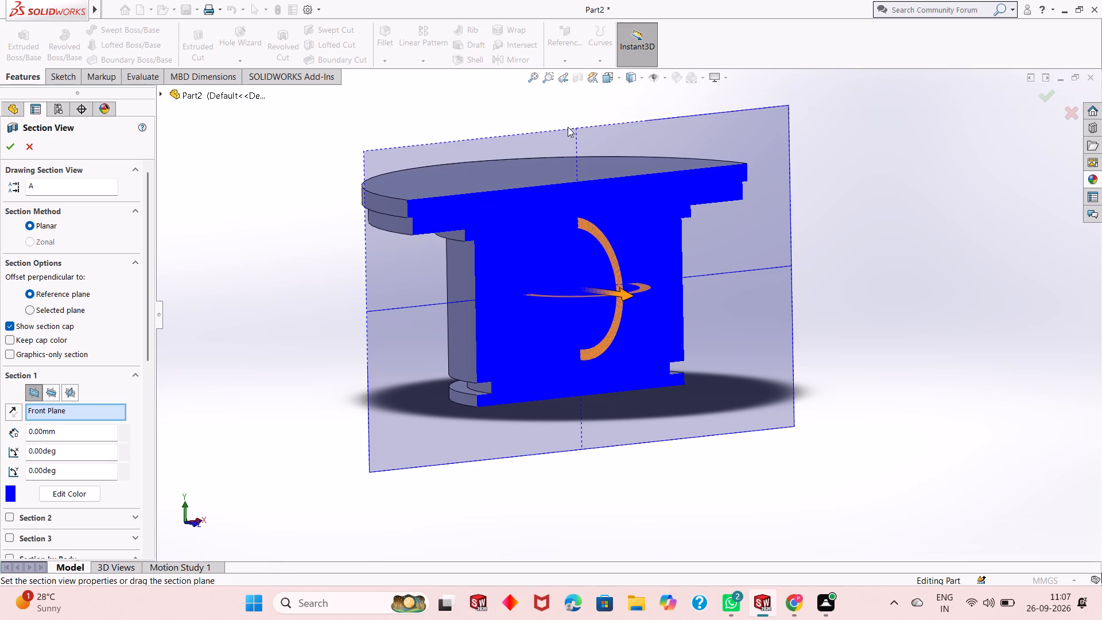
scroll(610, 256, down, 2)
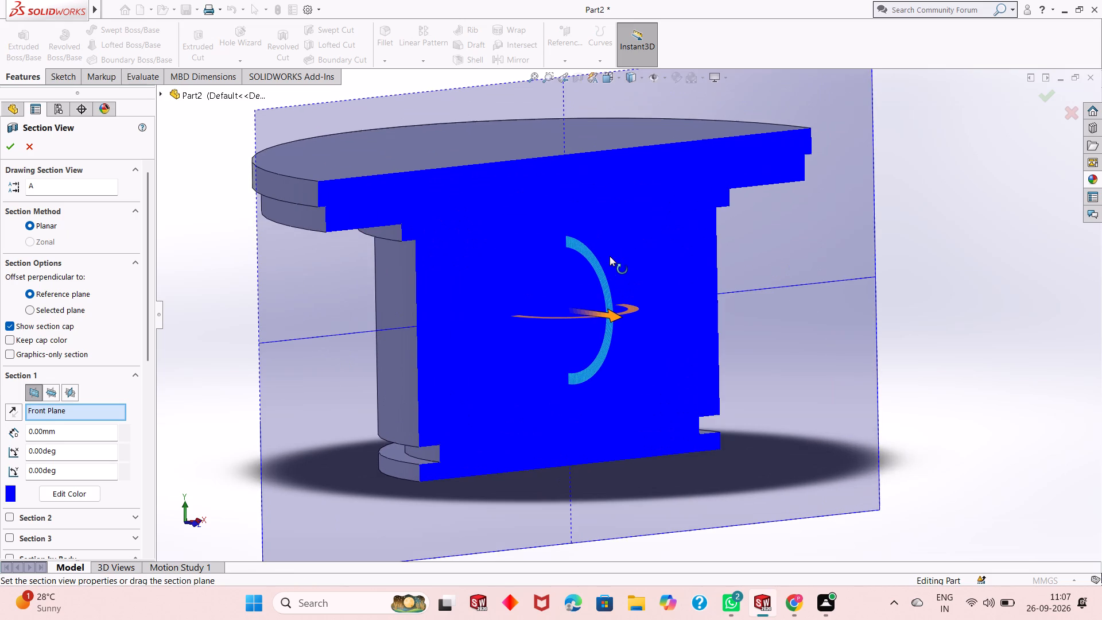
scroll(610, 256, up, 1)
middle_drag(683, 510, 659, 502)
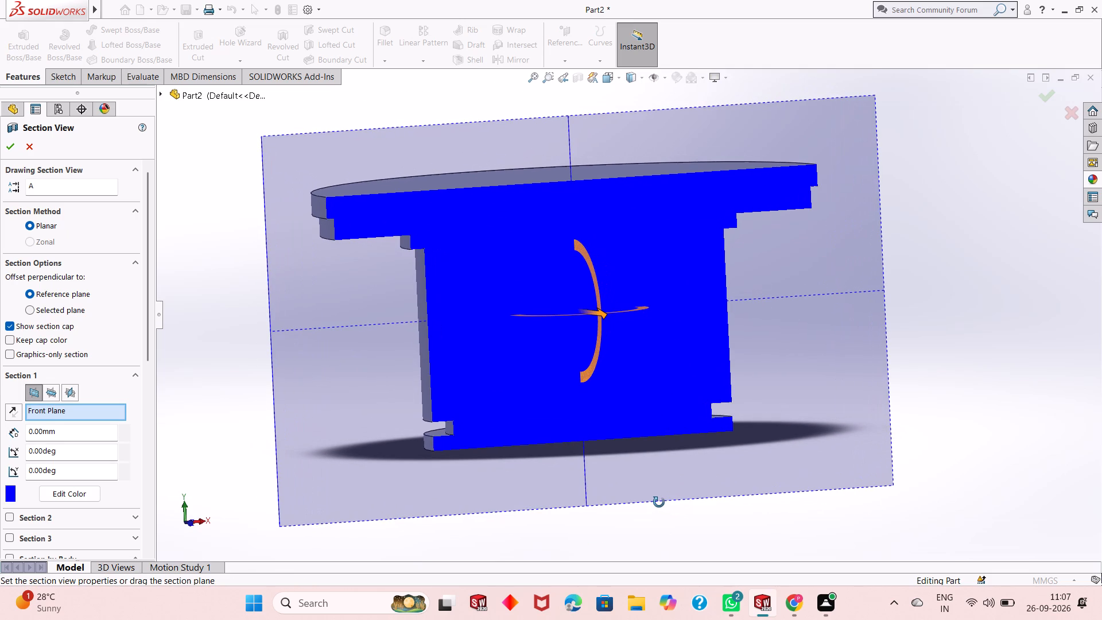
middle_drag(659, 502, 637, 502)
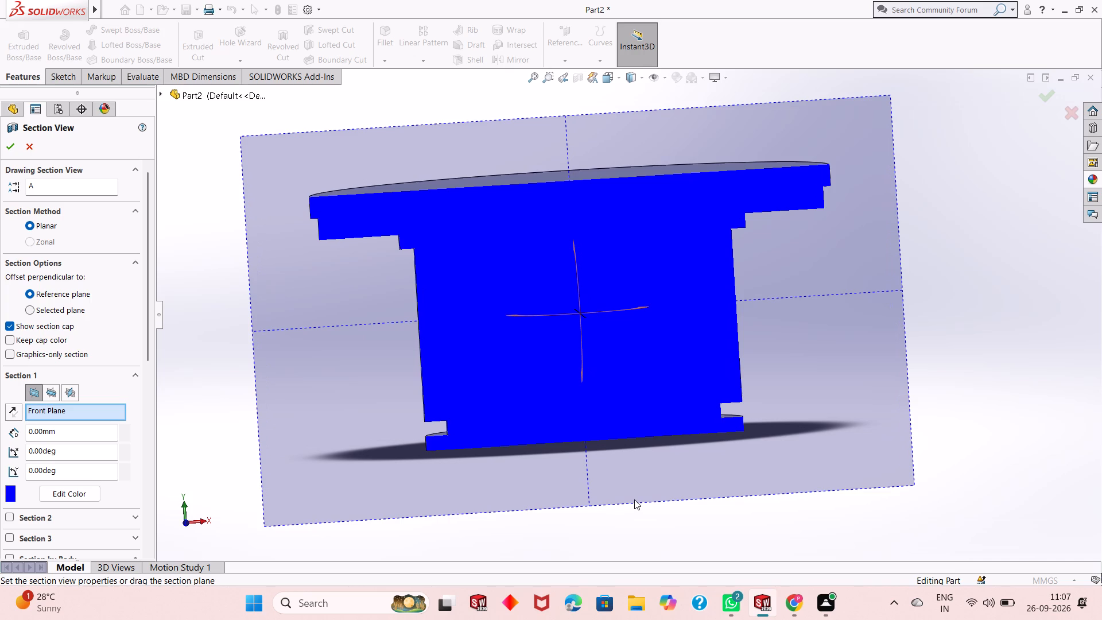
scroll(626, 448, down, 1)
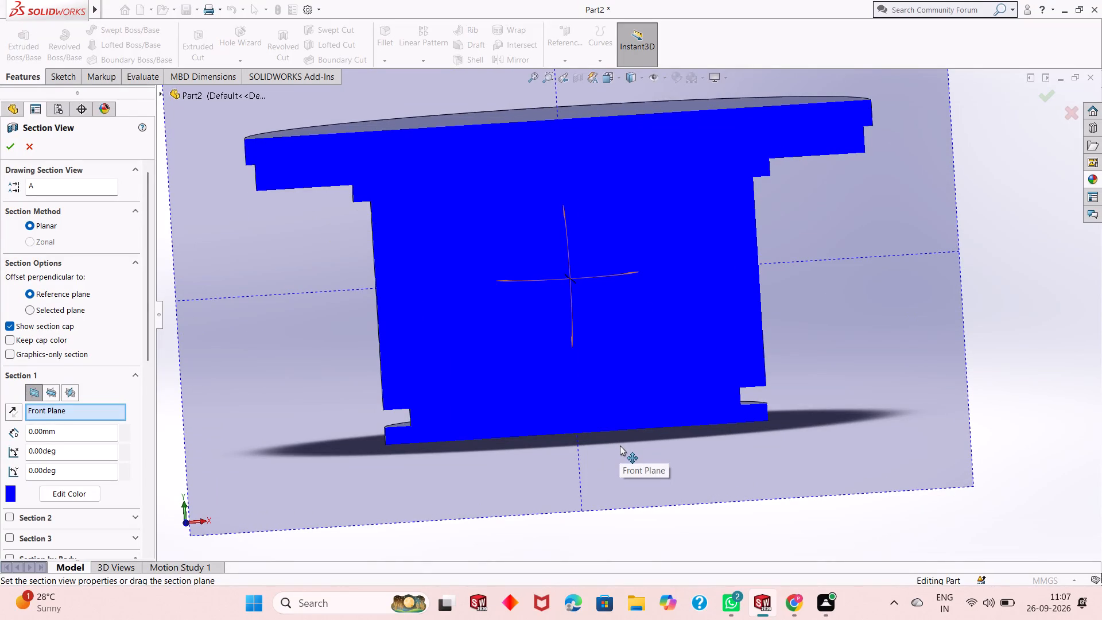
scroll(620, 446, down, 1)
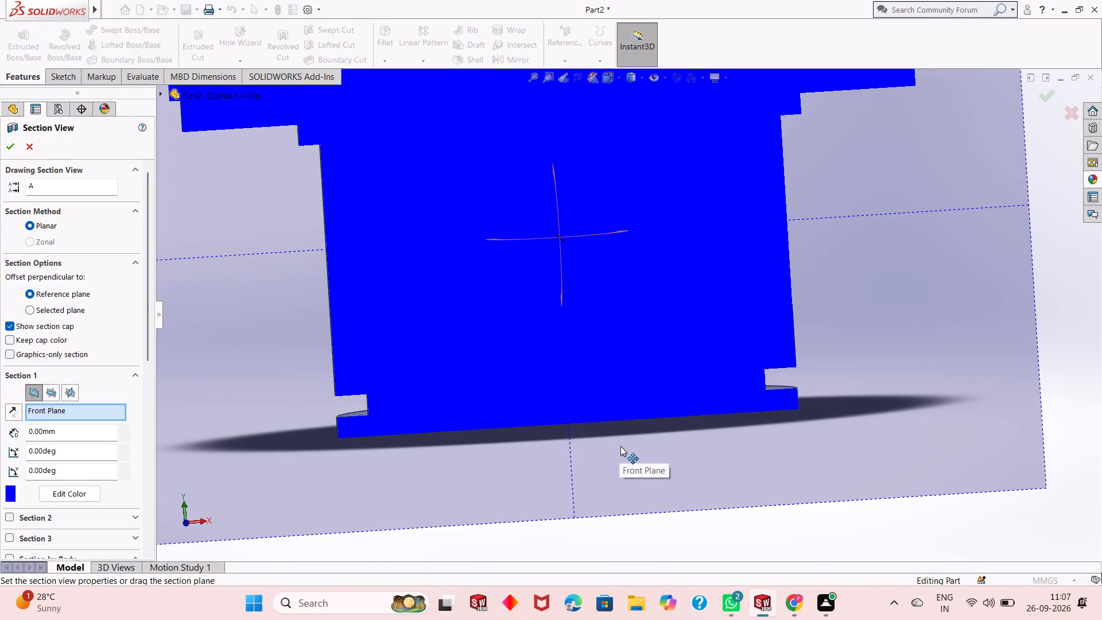
scroll(620, 446, down, 1)
scroll(591, 397, up, 3)
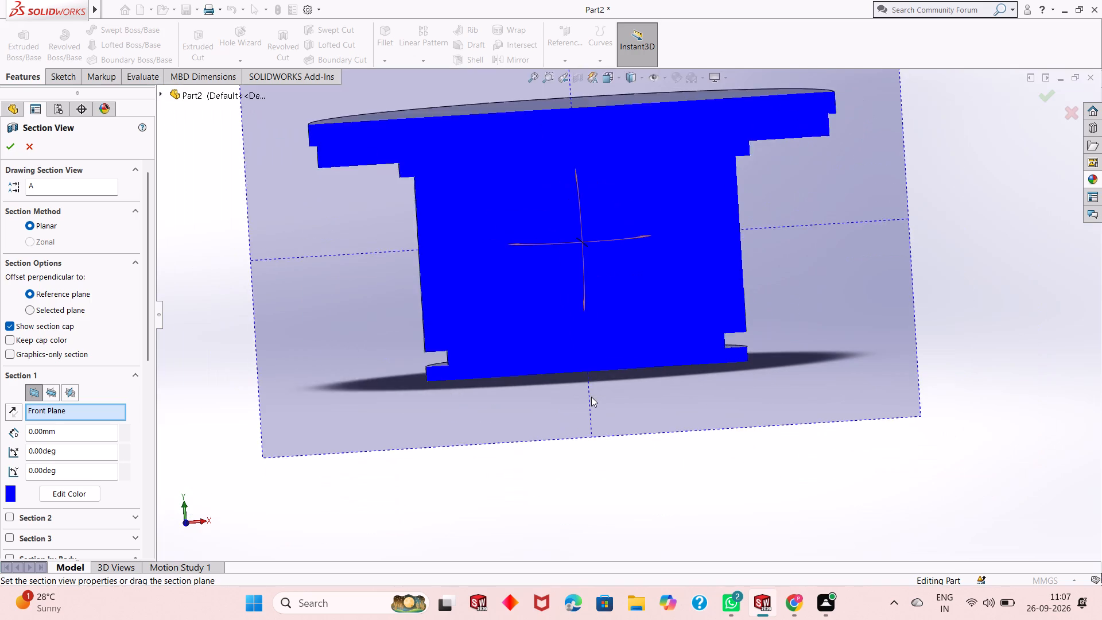
scroll(591, 397, up, 1)
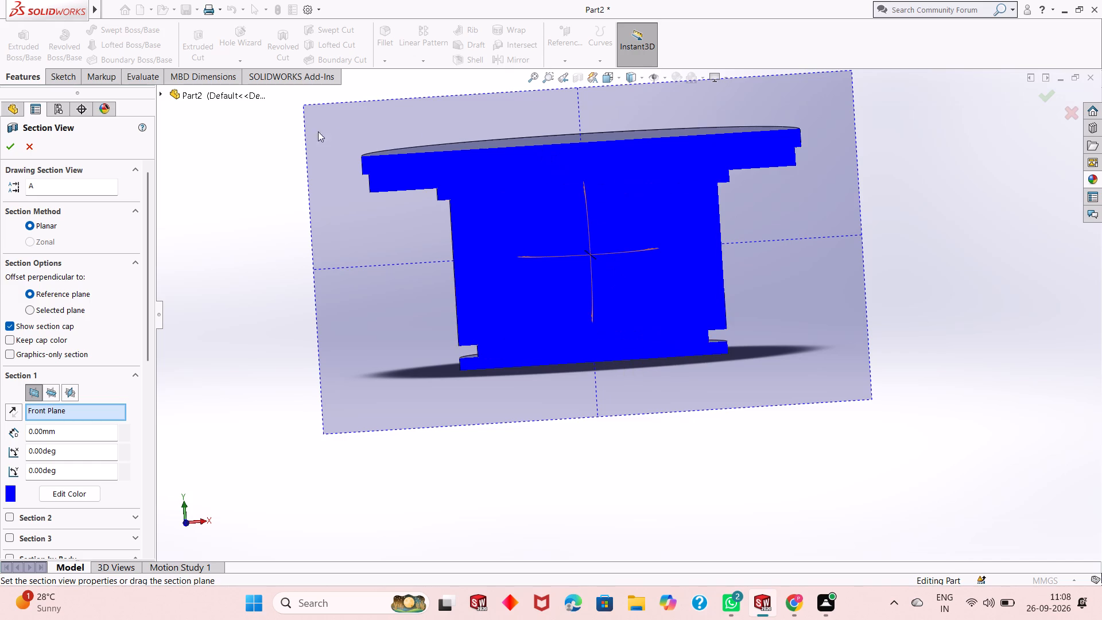
click(11, 151)
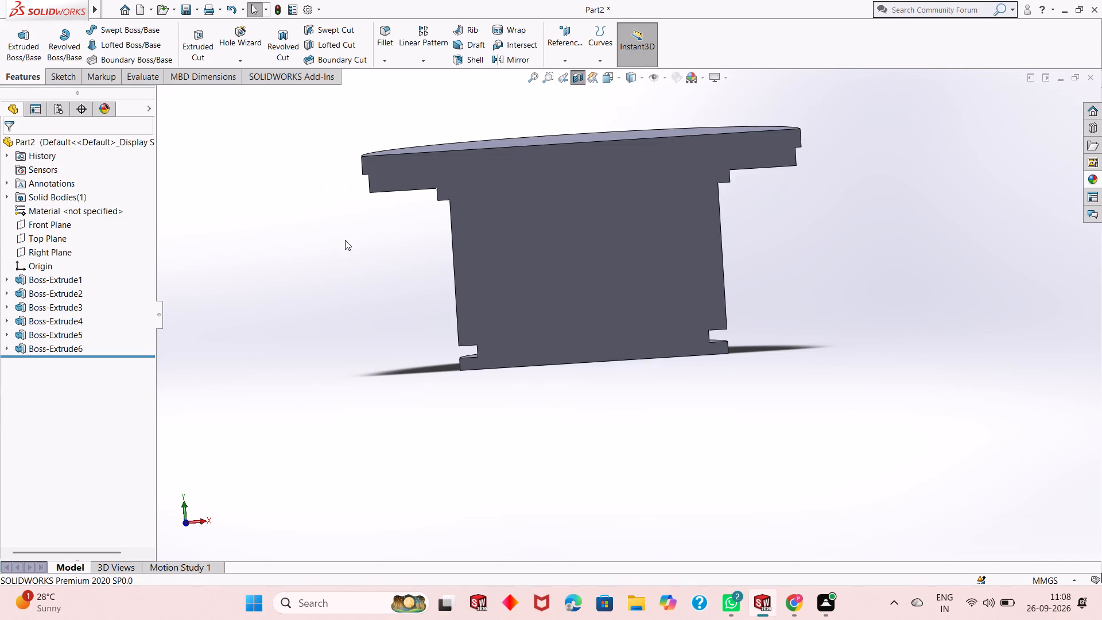
Examine the sectioned body from several angles, checking the cut face, the top disc's face and the neck edge.
scroll(602, 217, down, 3)
scroll(619, 304, up, 2)
middle_drag(619, 306, 619, 303)
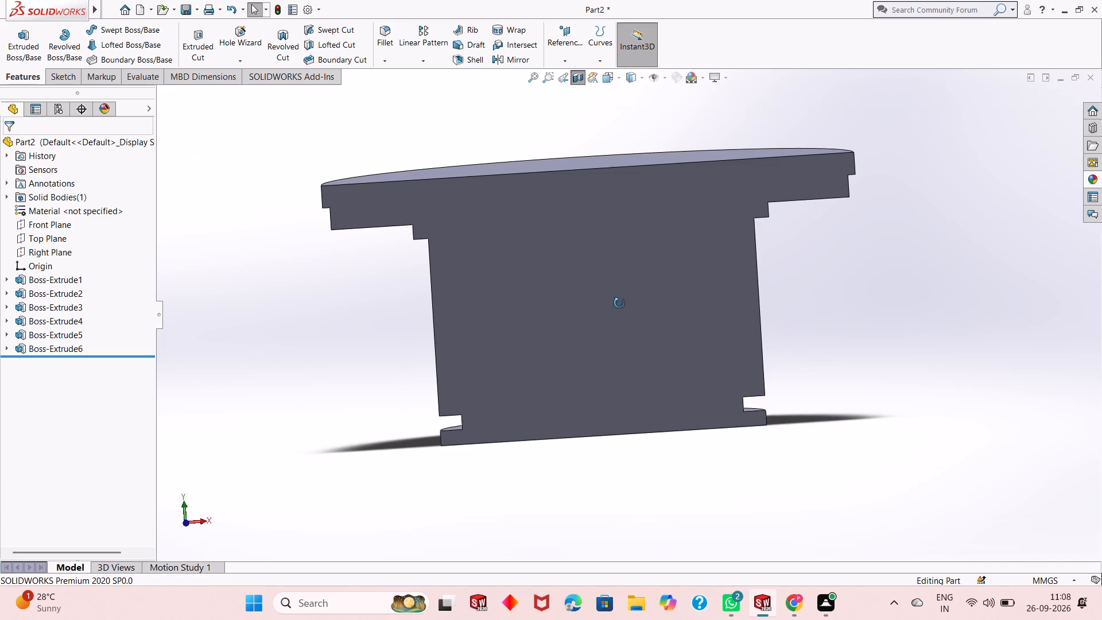
middle_drag(619, 303, 663, 284)
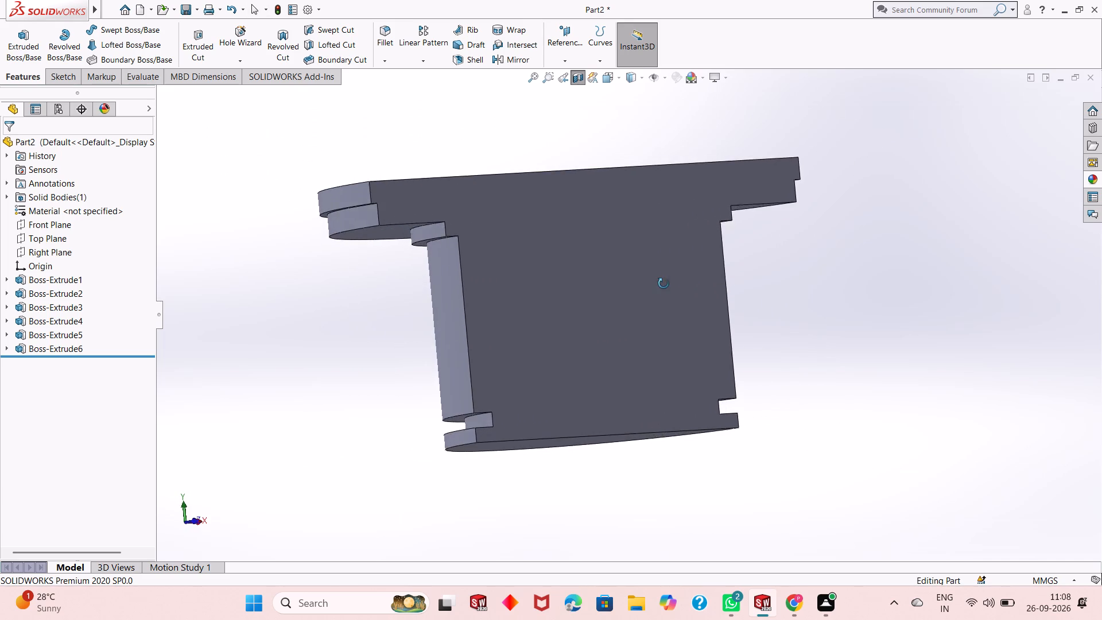
middle_drag(663, 284, 646, 298)
click(643, 298)
click(693, 291)
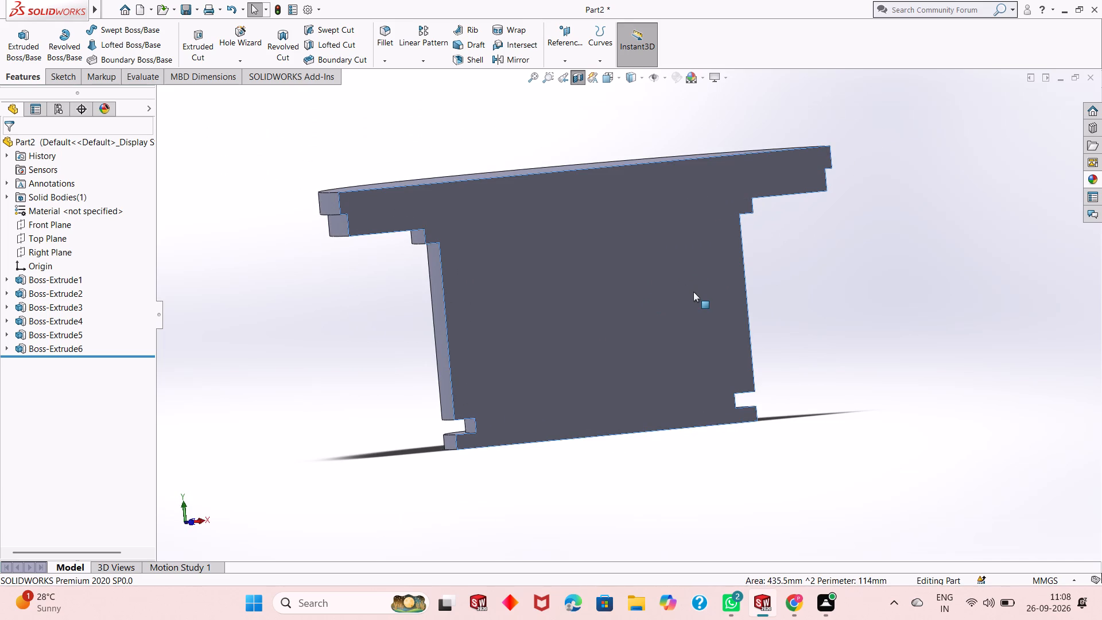
click(718, 400)
click(358, 197)
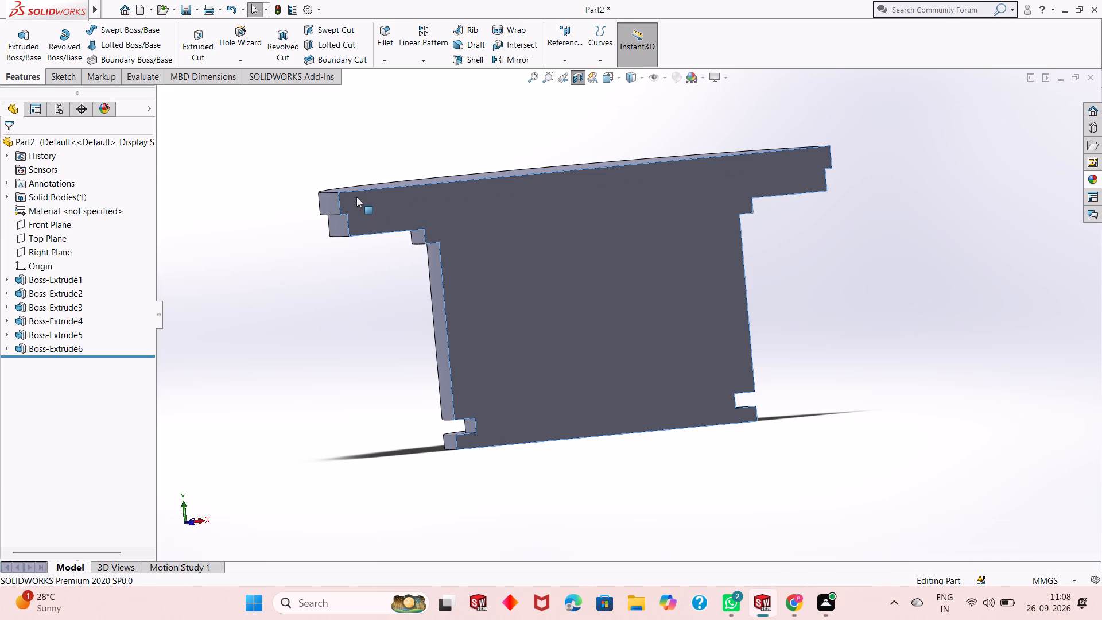
scroll(536, 258, up, 2)
middle_drag(550, 268, 567, 366)
click(571, 169)
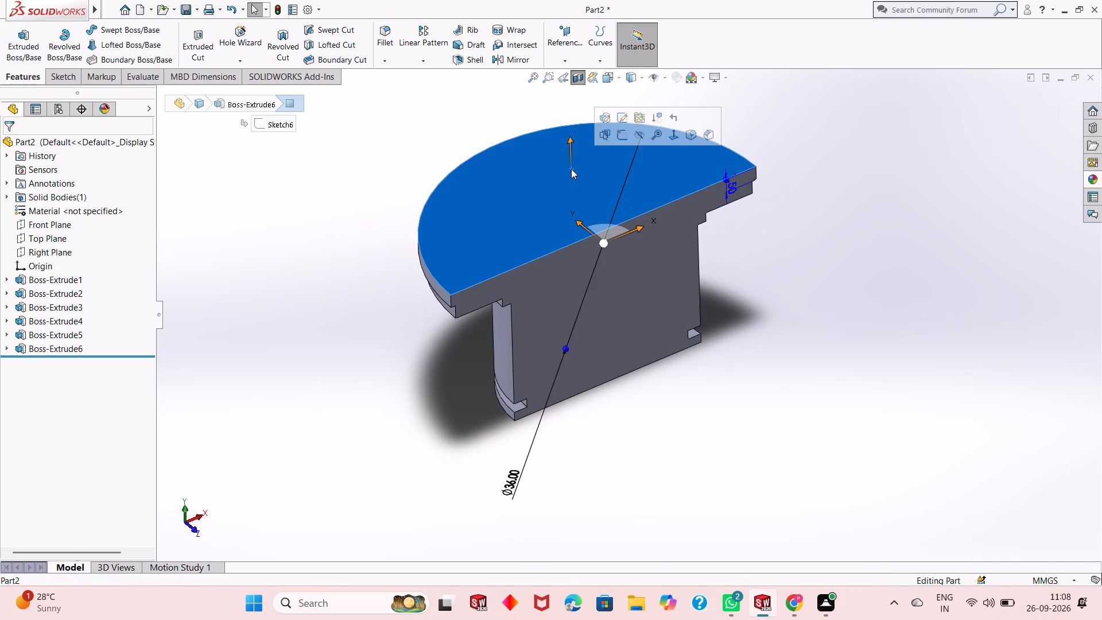
key(Escape)
click(621, 309)
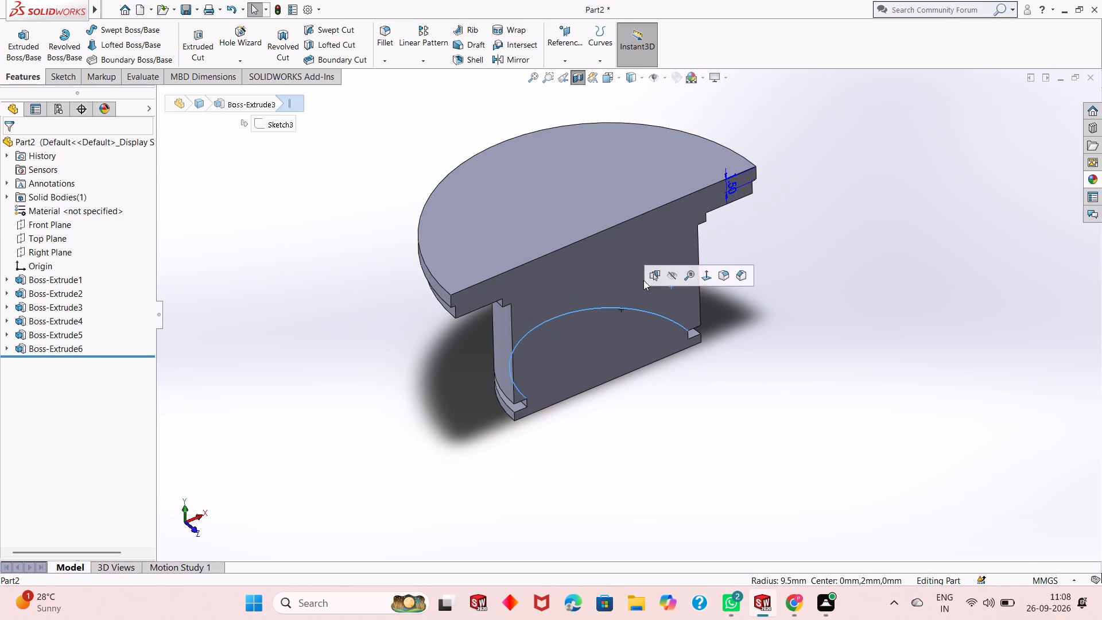
key(Escape)
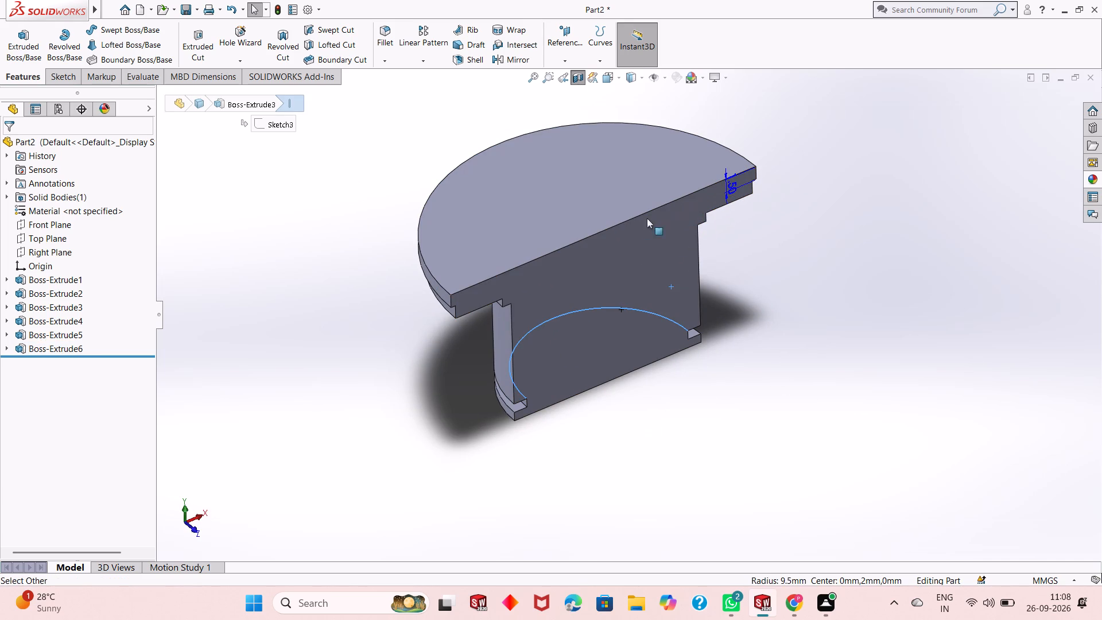
click(467, 306)
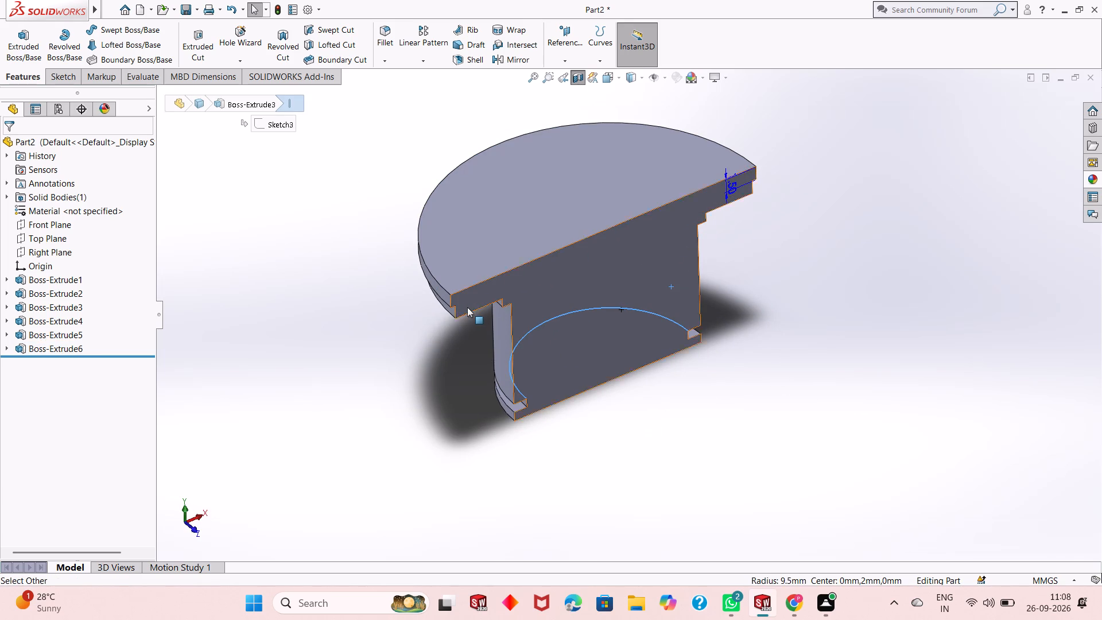
key(Escape)
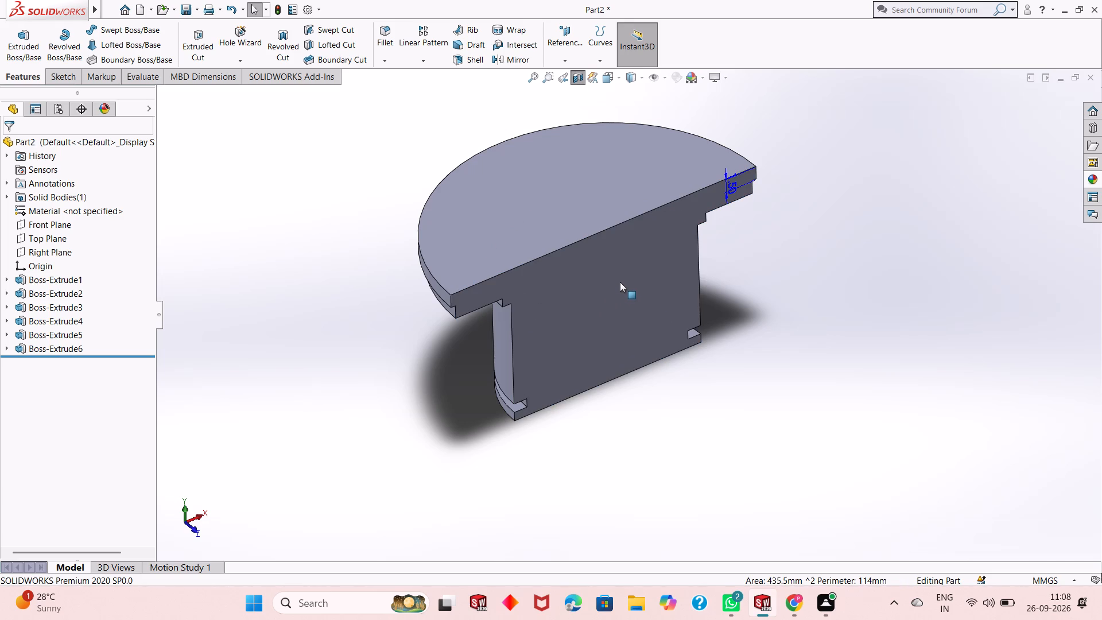
key(Escape)
key(Escape)
Look over the sectioned profile once more and turn off the section view.
middle_drag(756, 235, 753, 182)
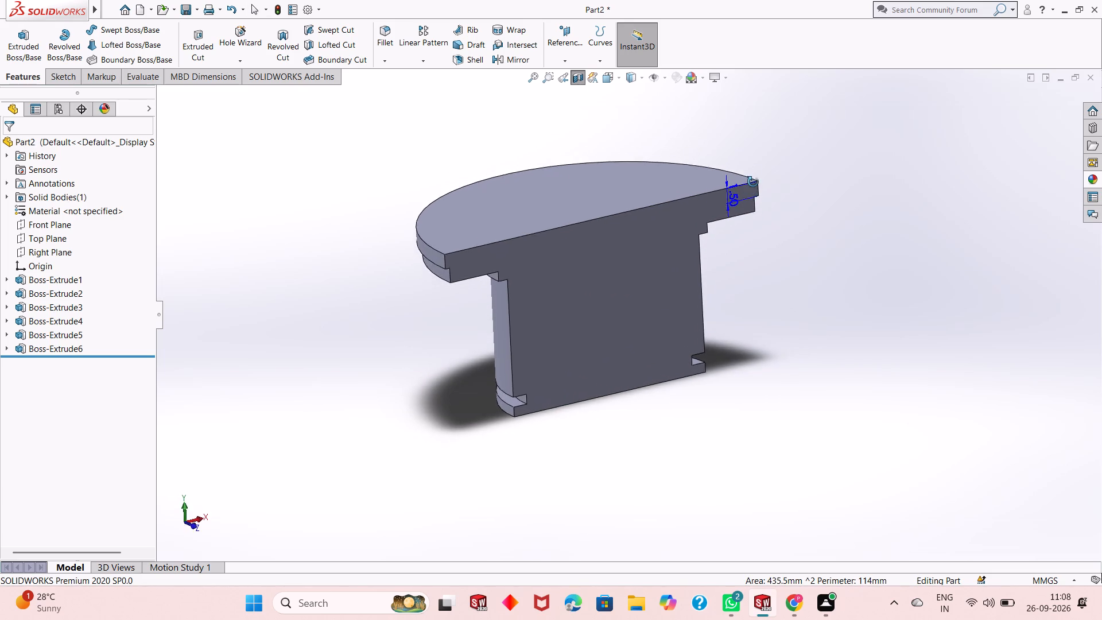
middle_drag(753, 182, 713, 158)
middle_drag(783, 325, 783, 326)
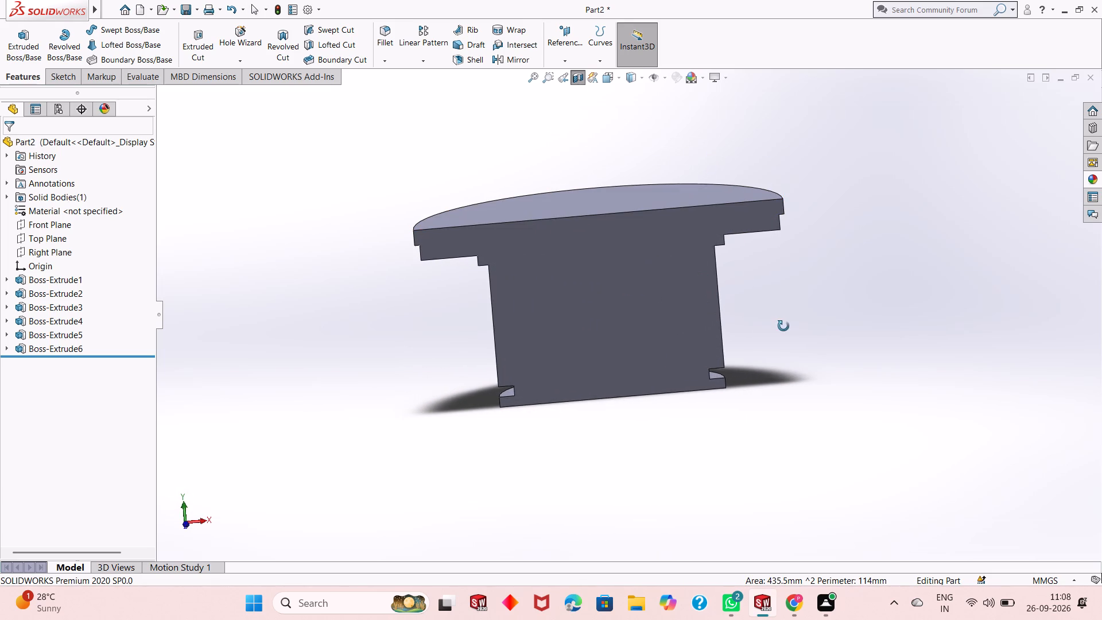
middle_drag(783, 326, 844, 342)
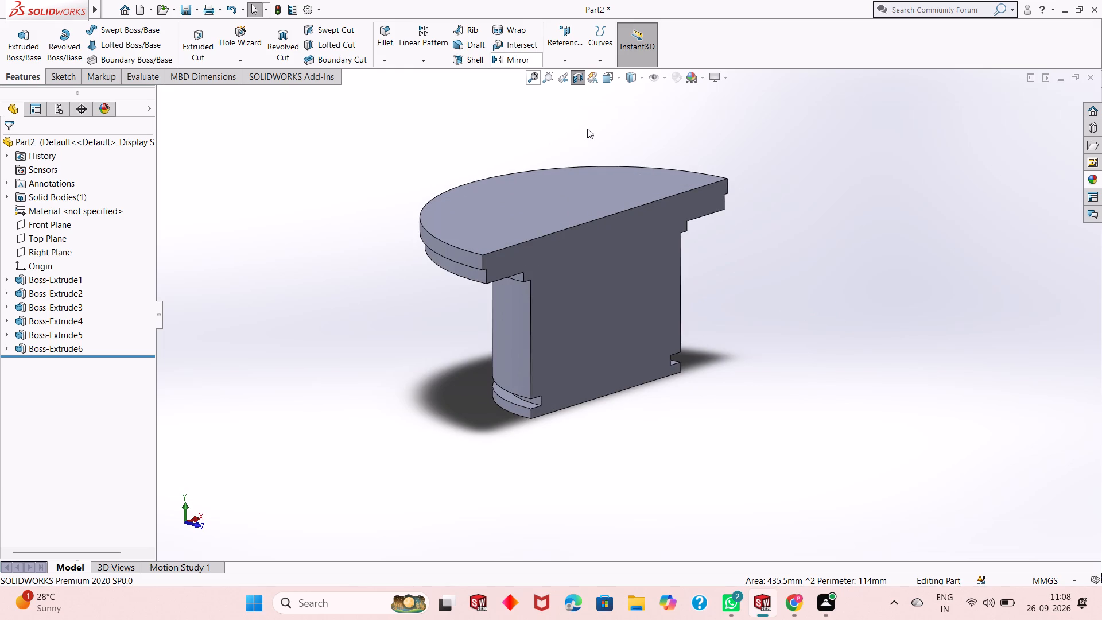
click(578, 76)
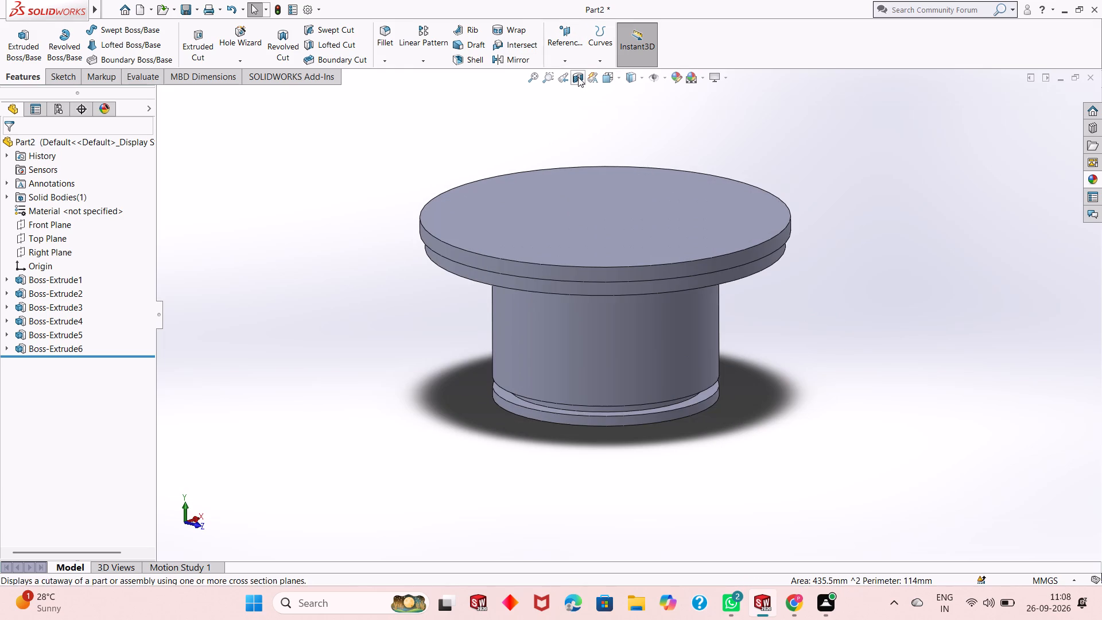
Create a reference plane offset 0 mm from the Front Plane.
click(566, 51)
click(569, 73)
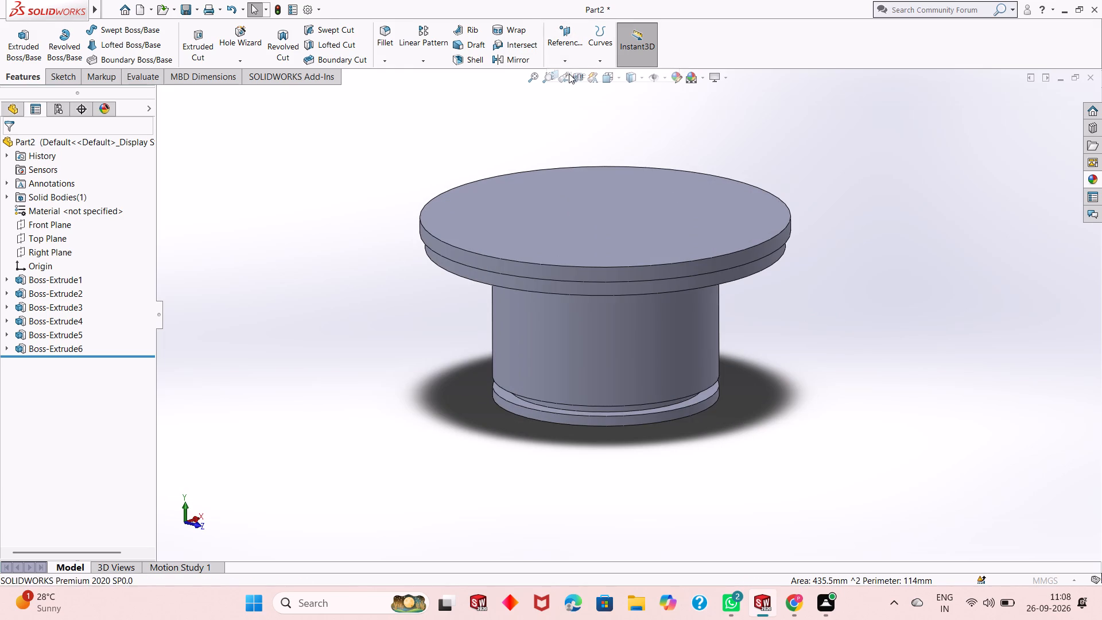
click(187, 97)
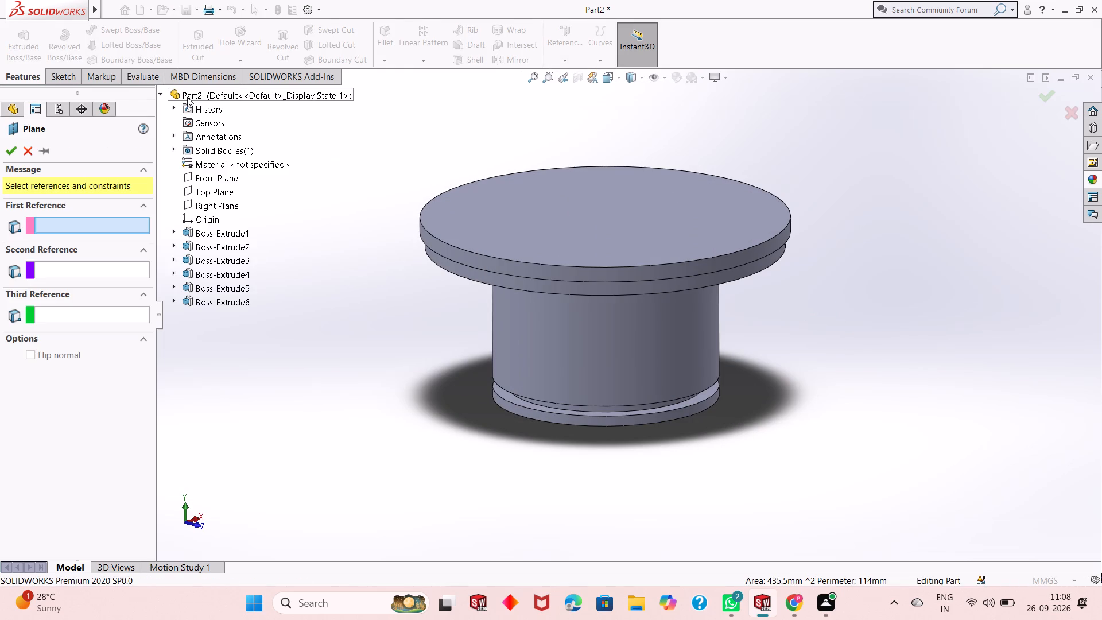
click(220, 182)
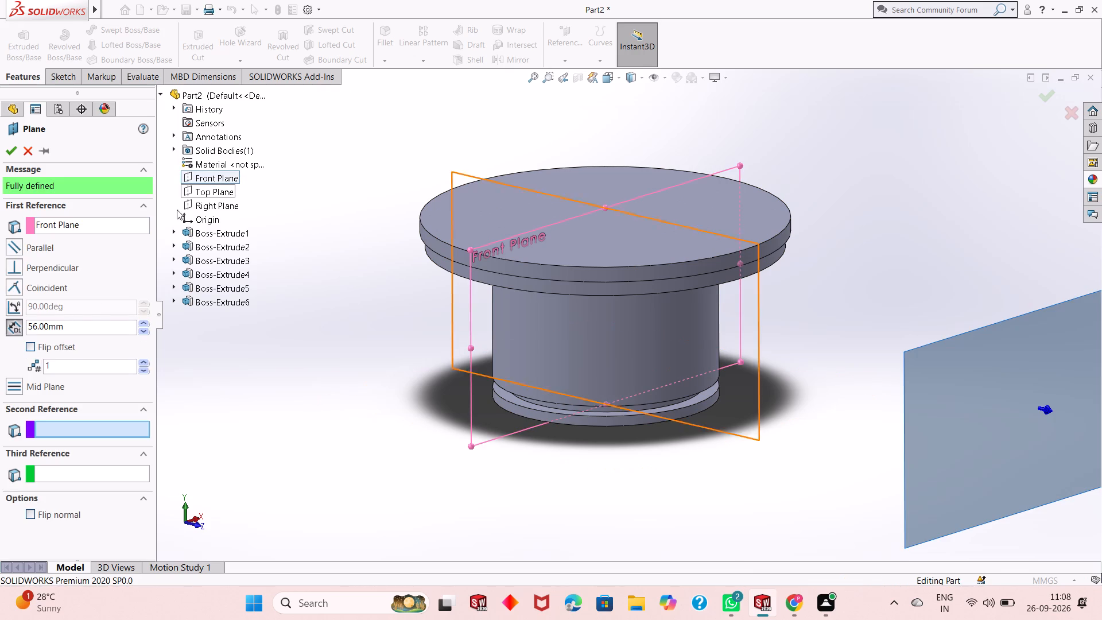
click(81, 321)
double_click(81, 325)
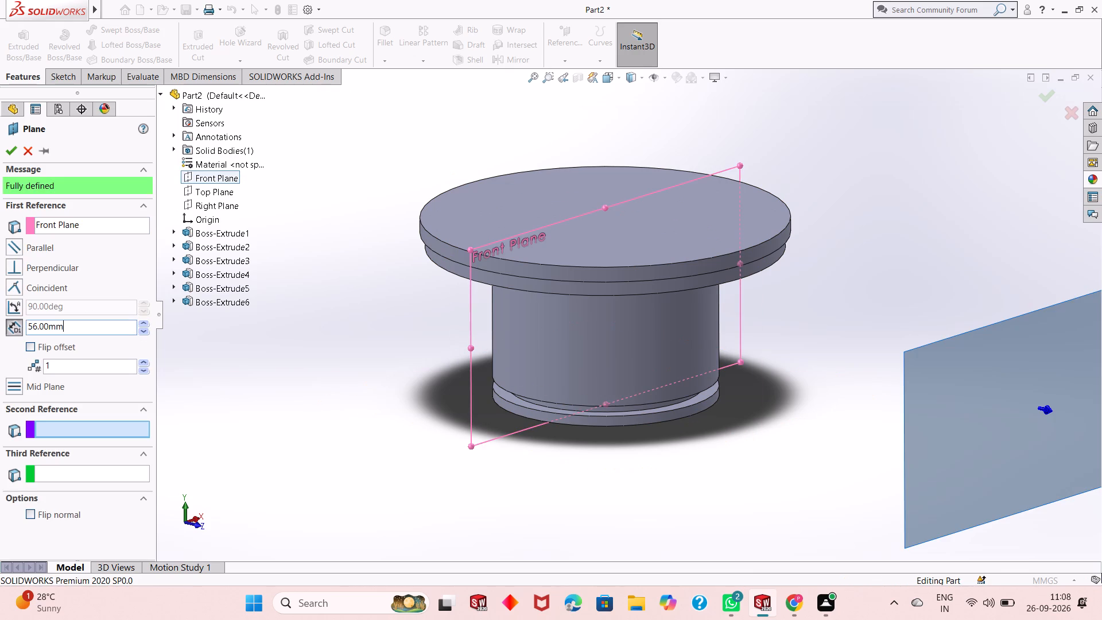
key(0)
key(Return)
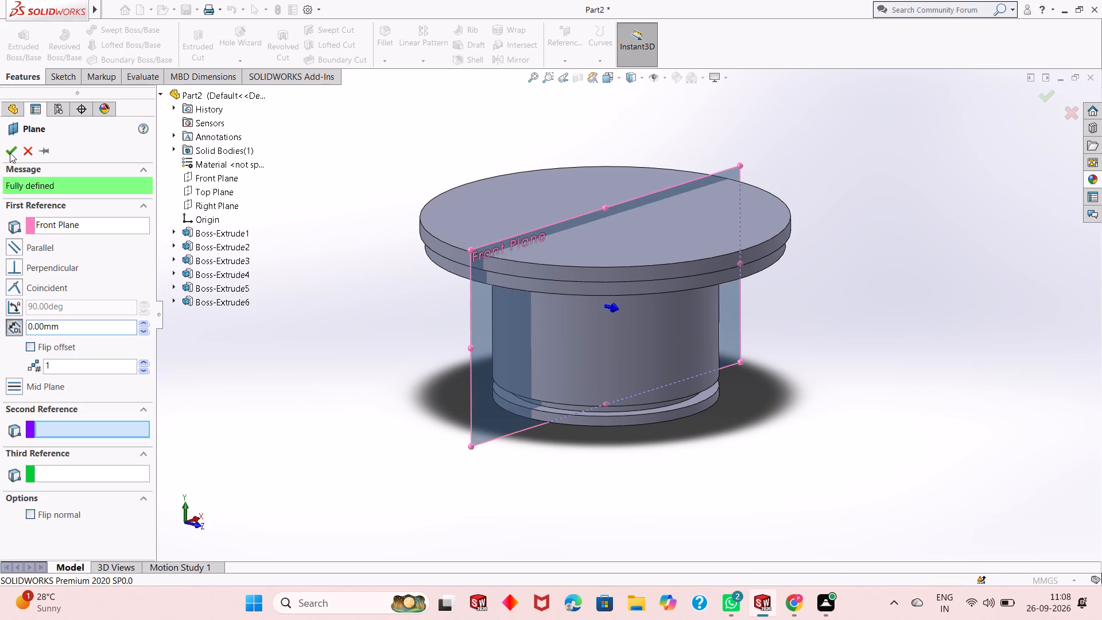
click(10, 153)
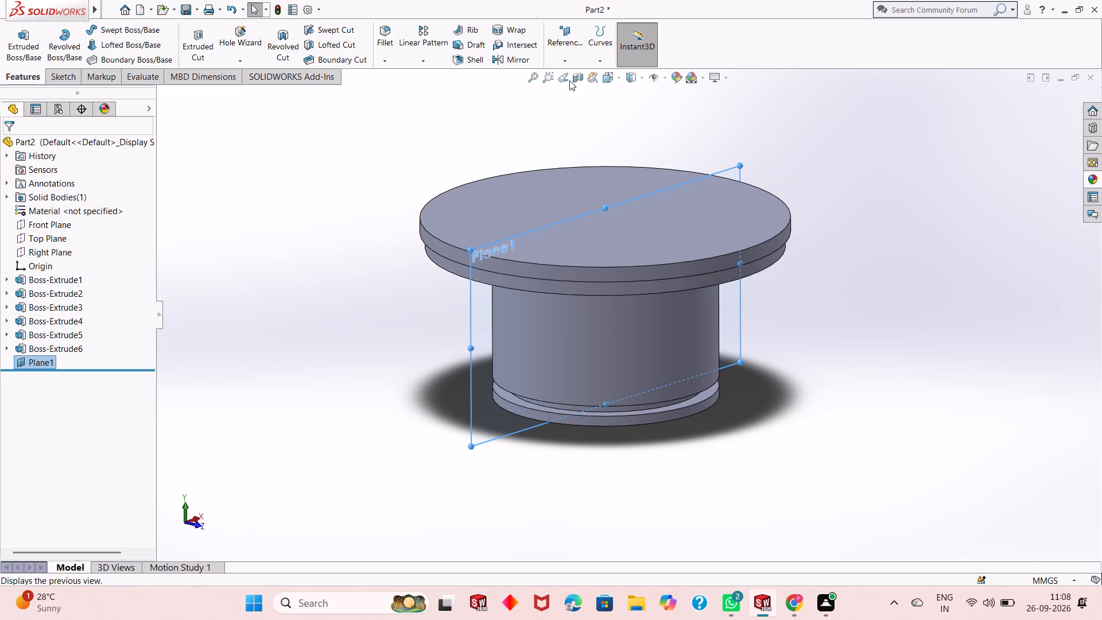
Apply a planar section view through Plane1 at 0 mm offset to expose the cut profile.
click(574, 77)
middle_drag(376, 348, 376, 348)
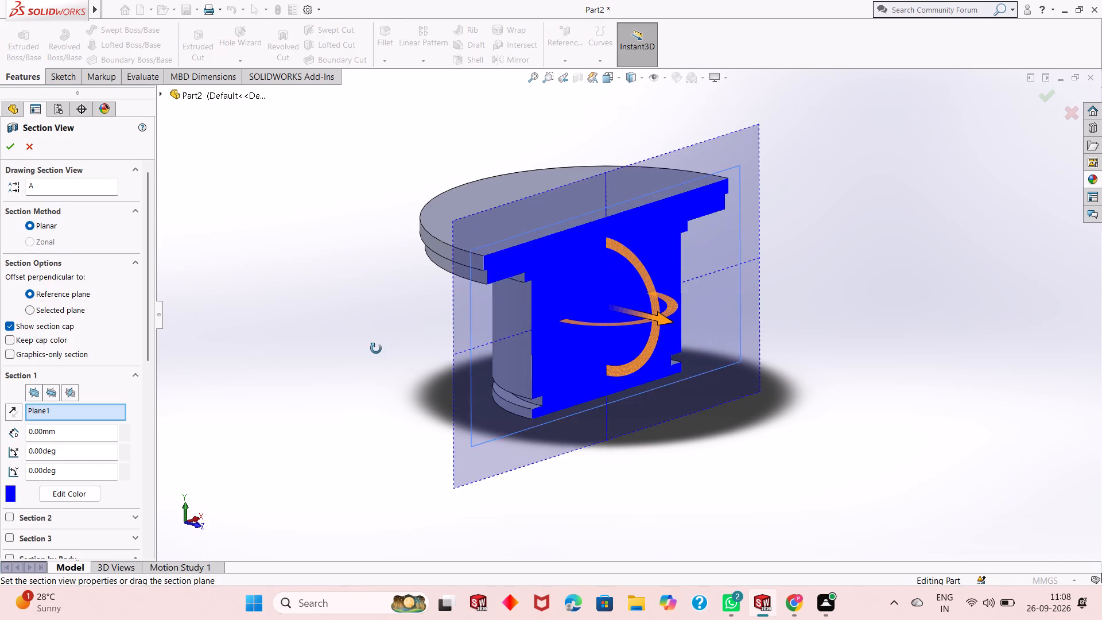
middle_drag(376, 348, 409, 470)
click(10, 146)
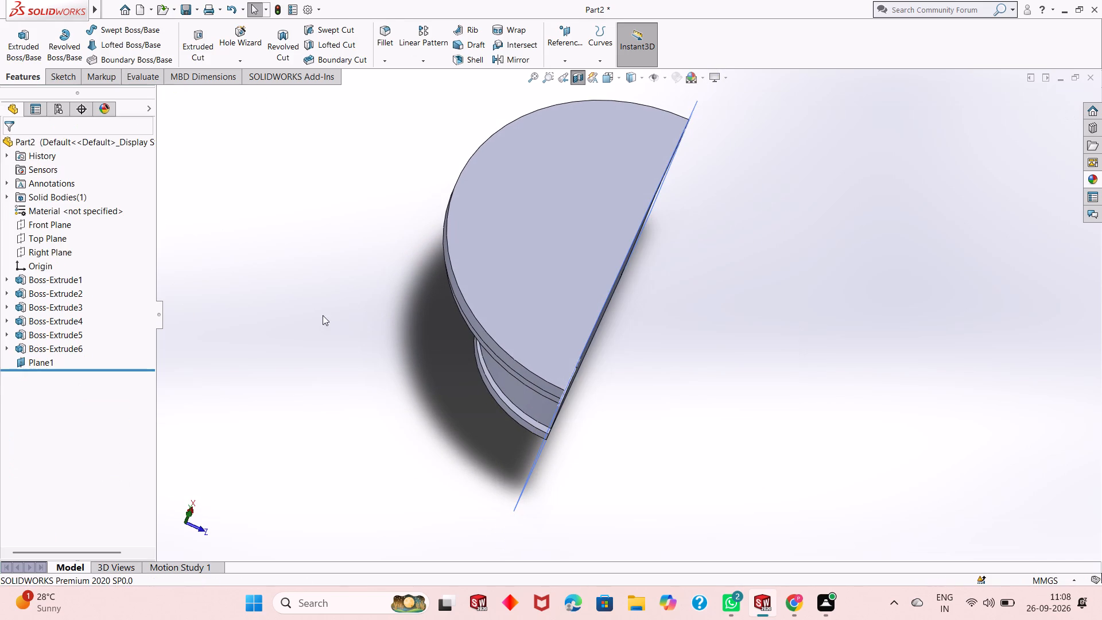
middle_drag(346, 335, 243, 208)
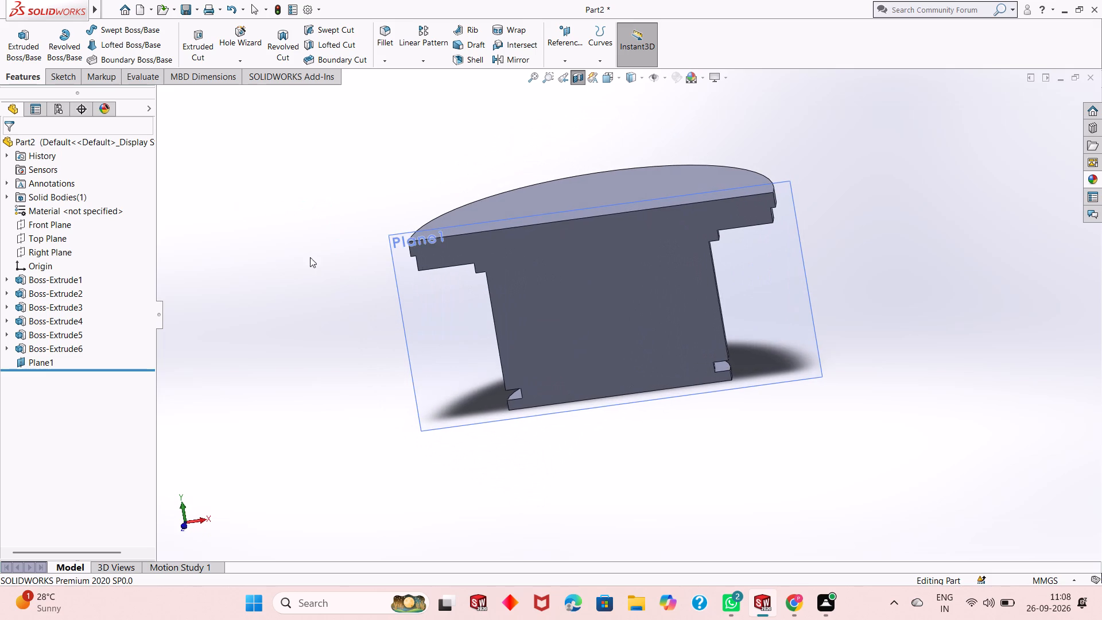
Start a new sketch on Plane1 and face it squarely for drawing over the cut profile.
right_click(425, 321)
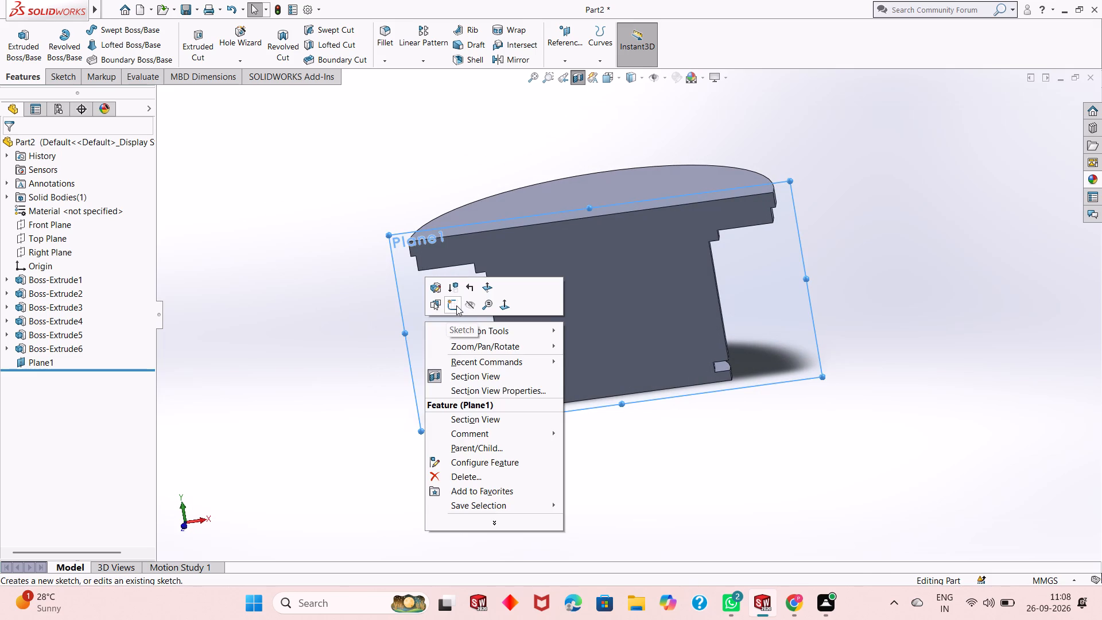
click(456, 305)
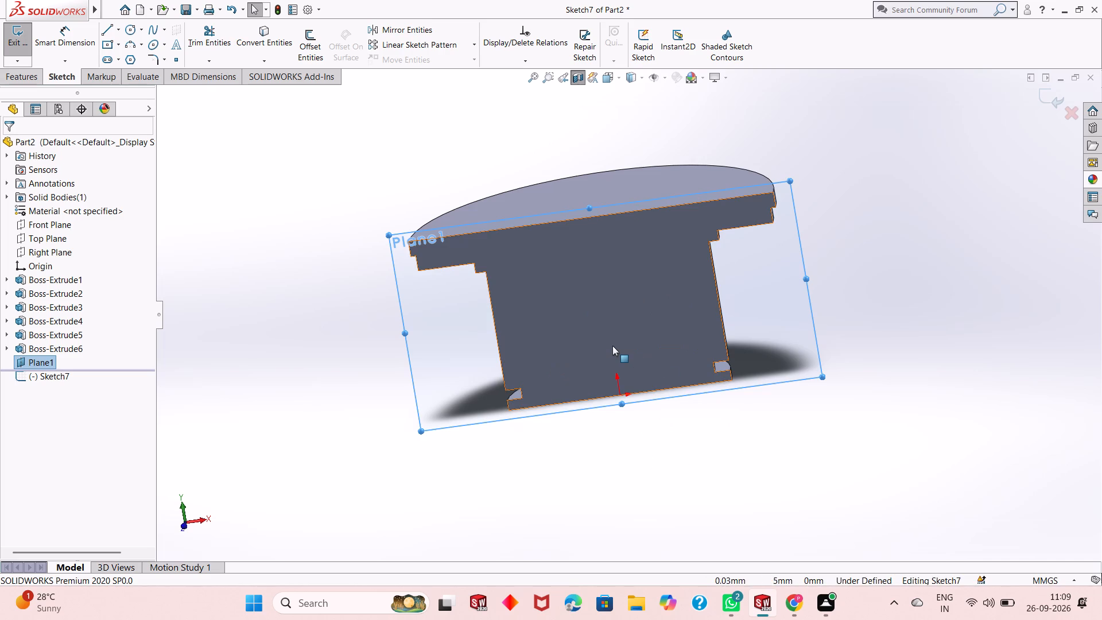
scroll(612, 346, down, 2)
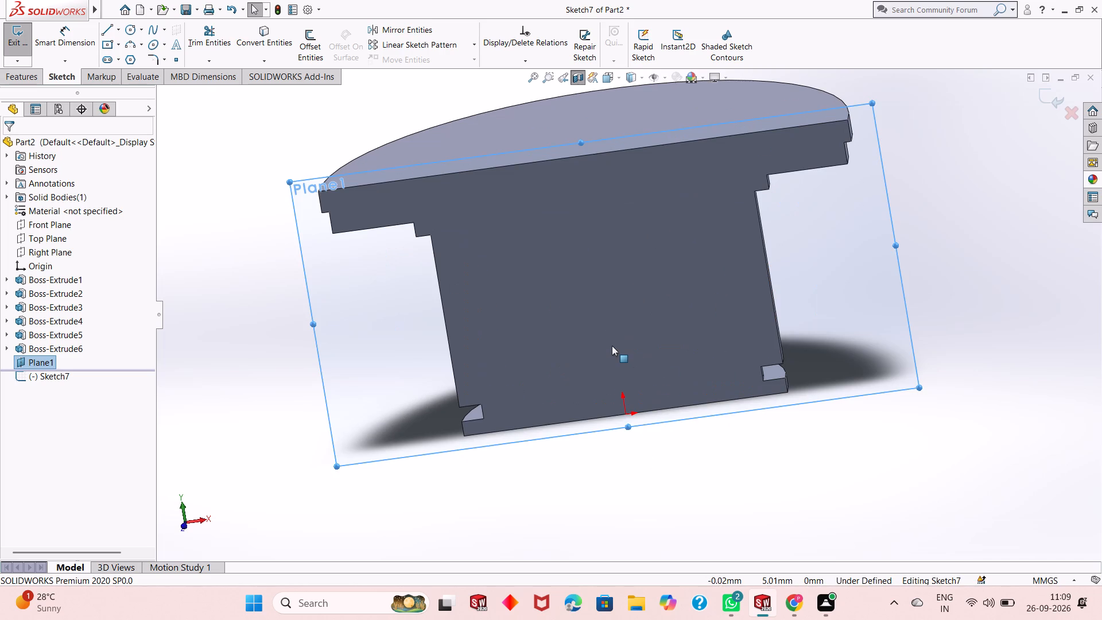
scroll(612, 346, down, 1)
scroll(612, 346, up, 1)
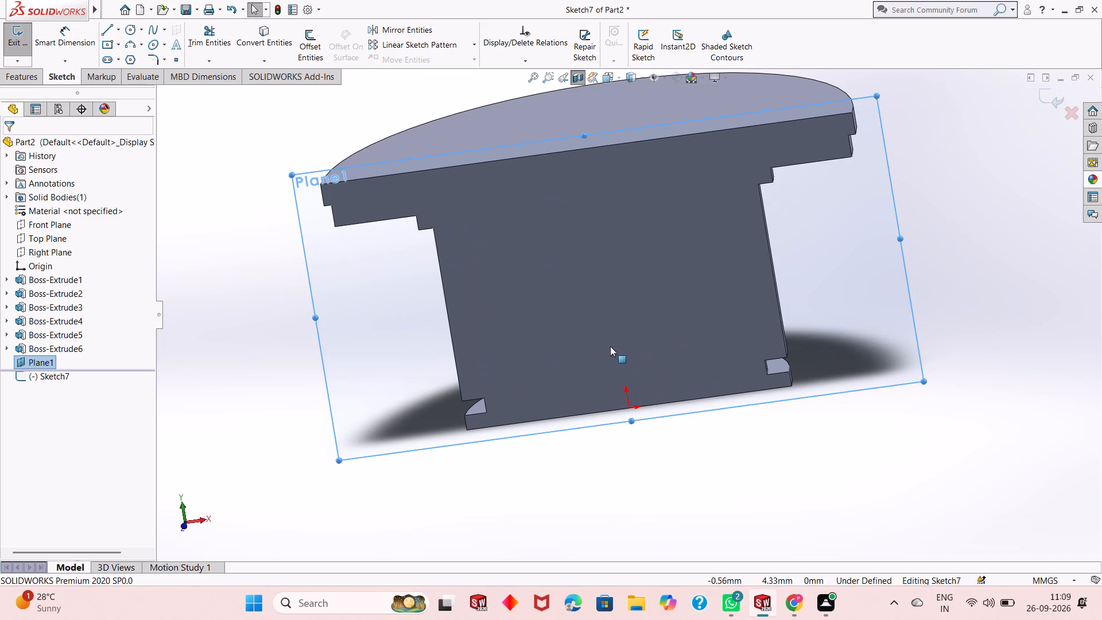
scroll(610, 347, up, 1)
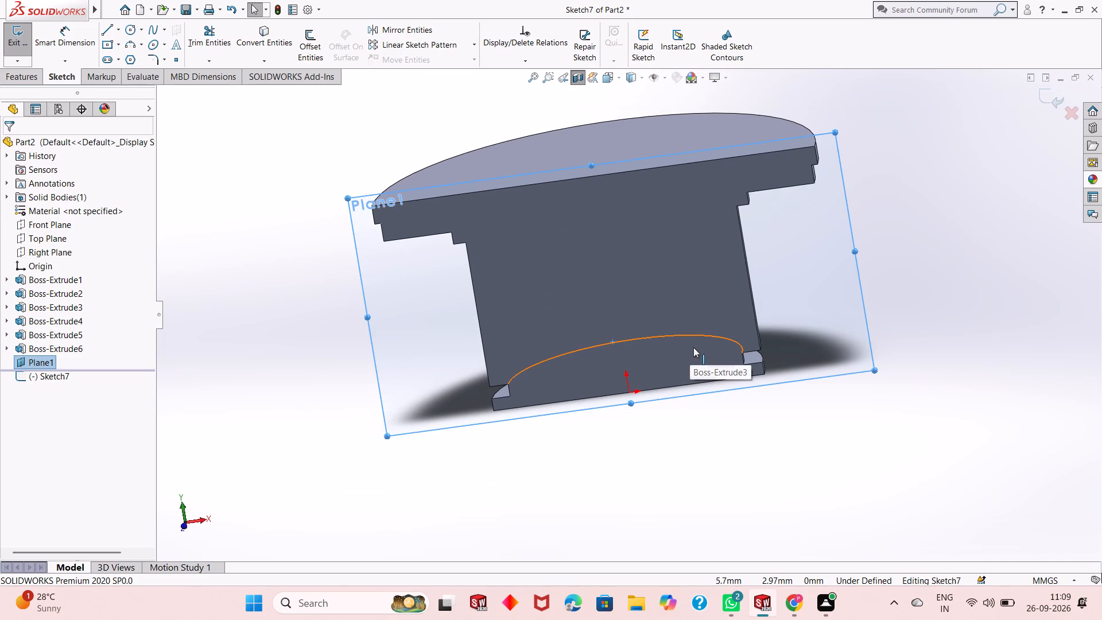
key(ctrl+8)
scroll(655, 384, up, 1)
scroll(585, 373, up, 1)
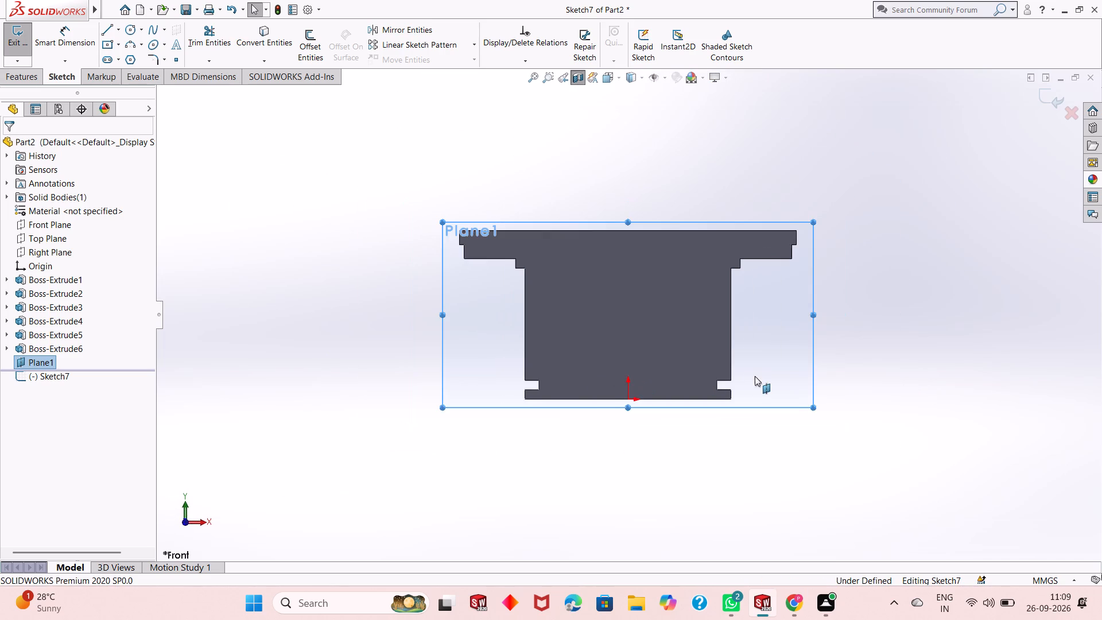
scroll(755, 376, down, 1)
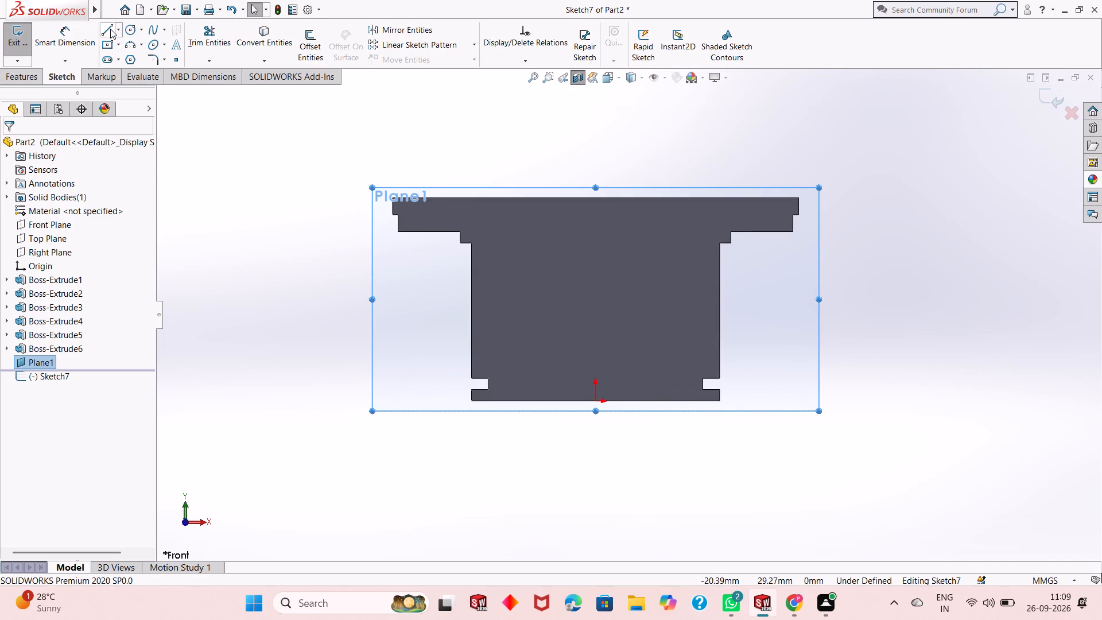
Sketch a horizontal midpoint line centred on the origin along the base edge, with a half-length of 8 mm.
click(110, 29)
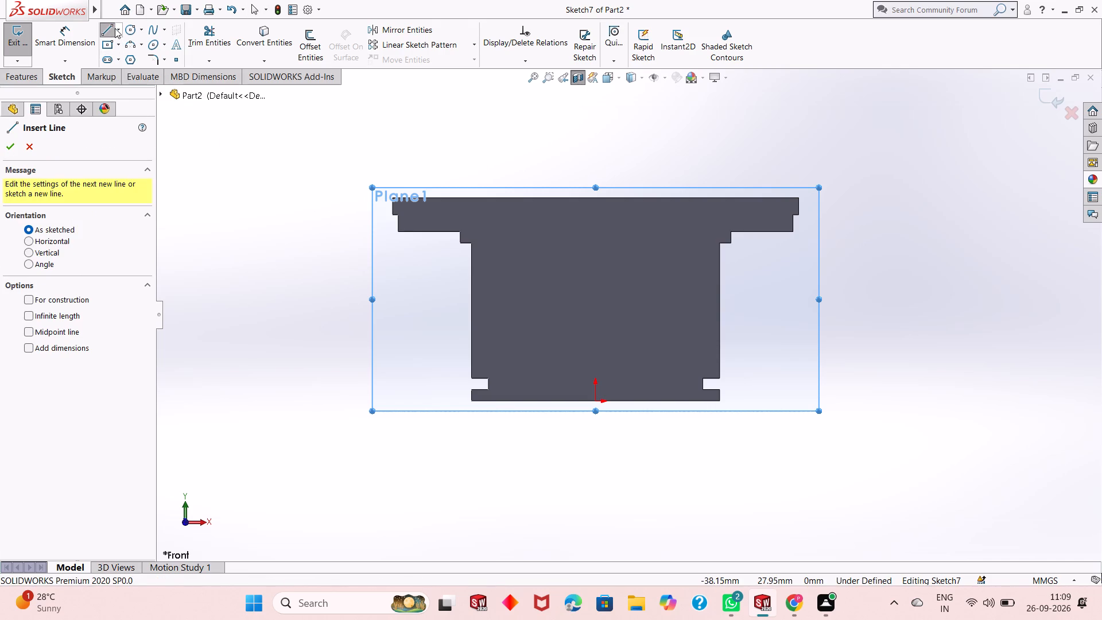
click(116, 28)
click(130, 68)
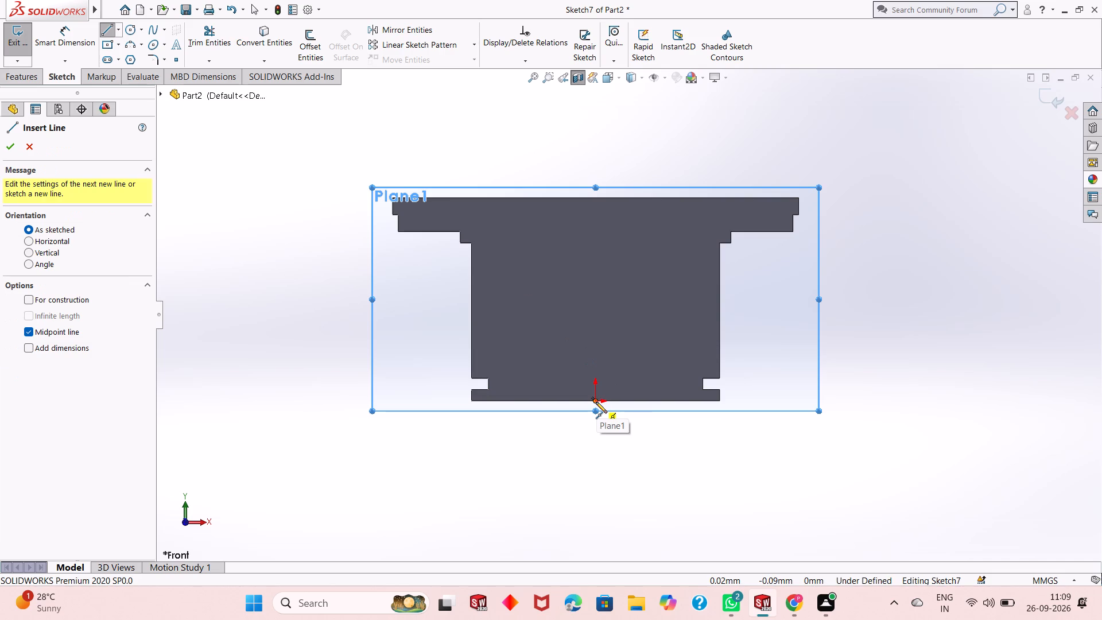
click(596, 401)
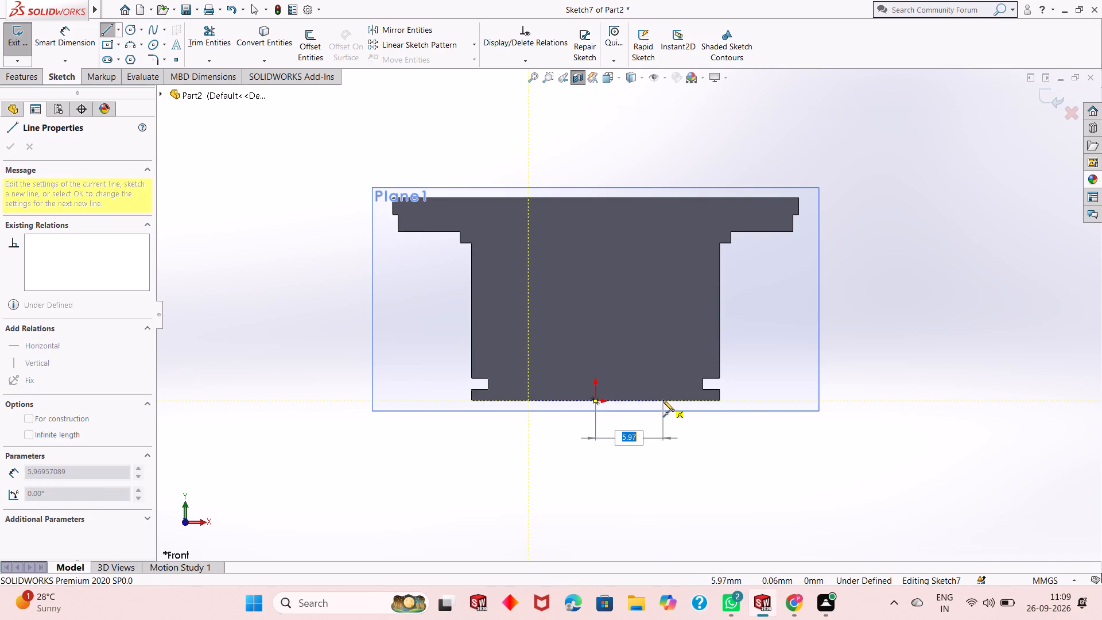
key(8)
key(Return)
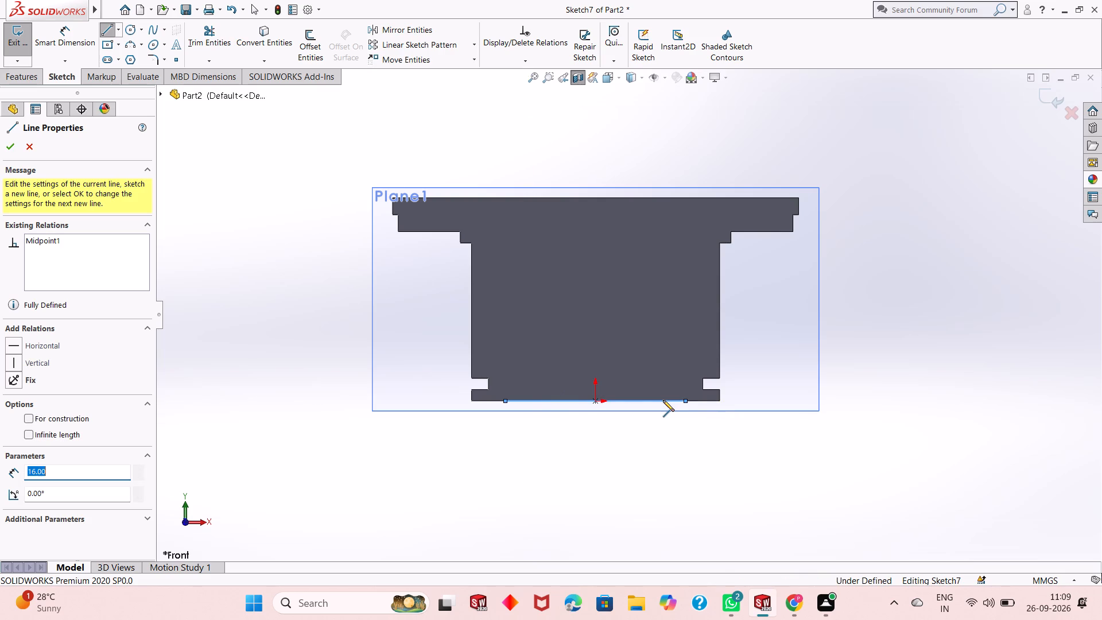
right_click(174, 375)
click(225, 389)
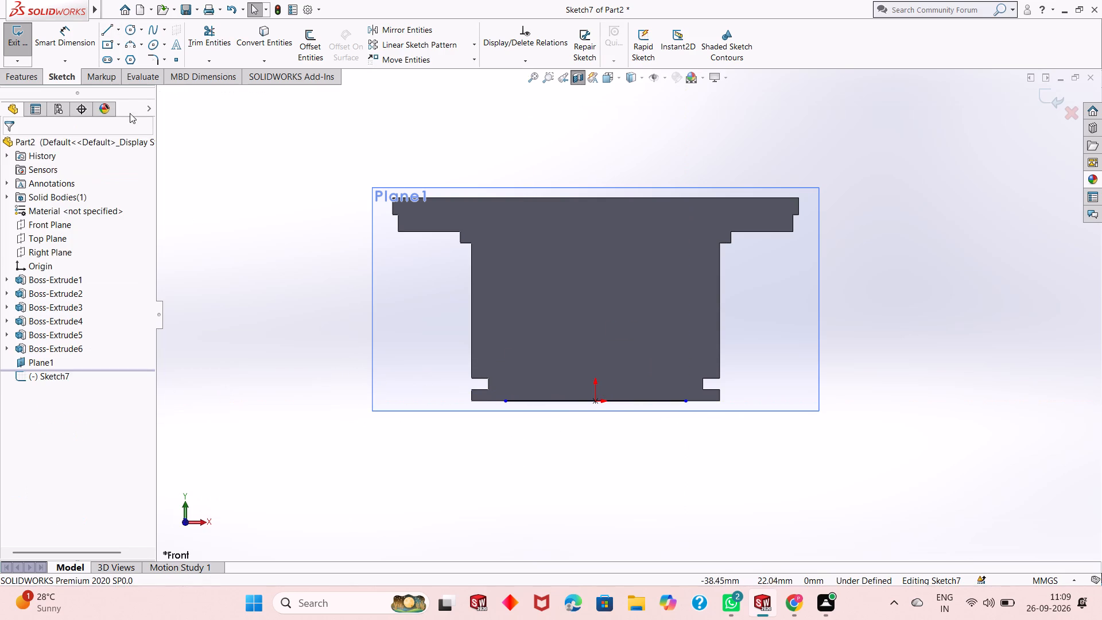
Dimension the base line's full length at 16 mm.
click(76, 51)
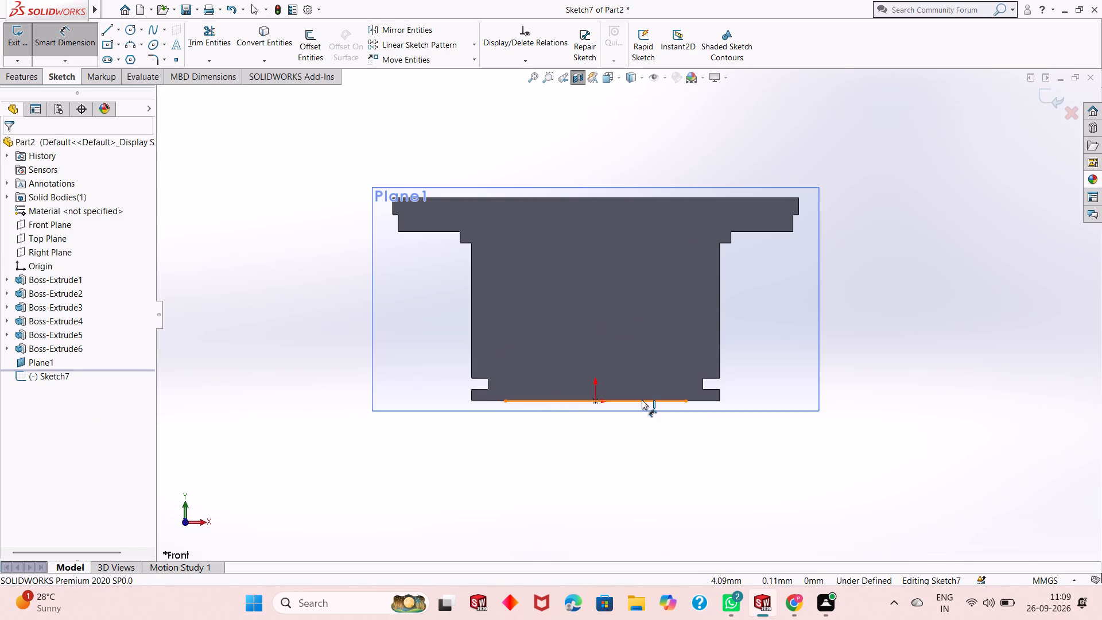
click(642, 400)
click(642, 443)
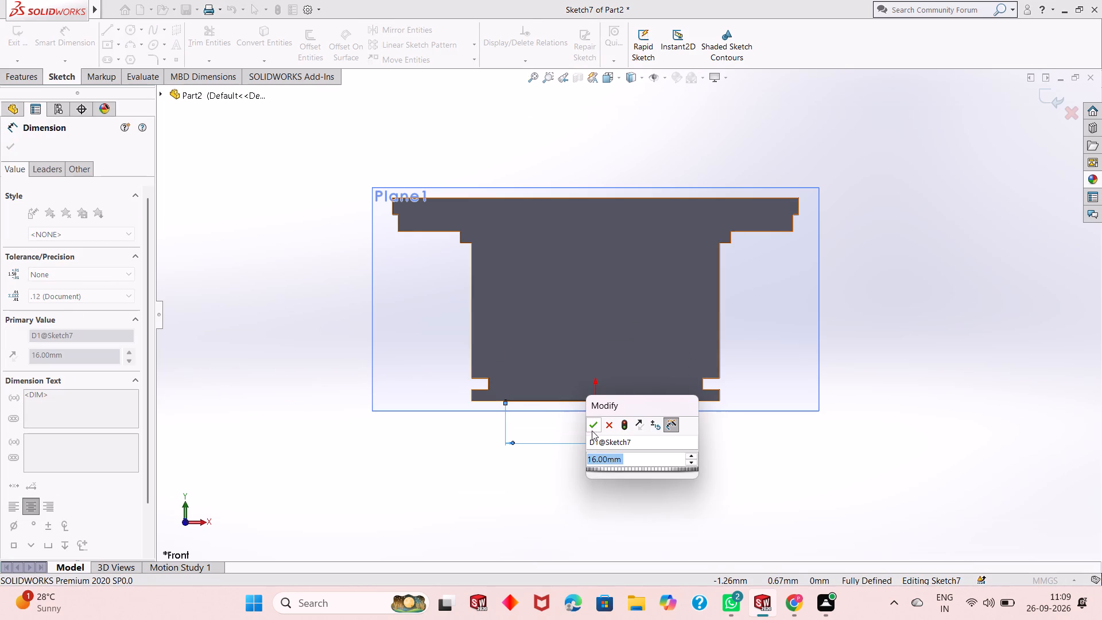
click(592, 431)
right_click(331, 430)
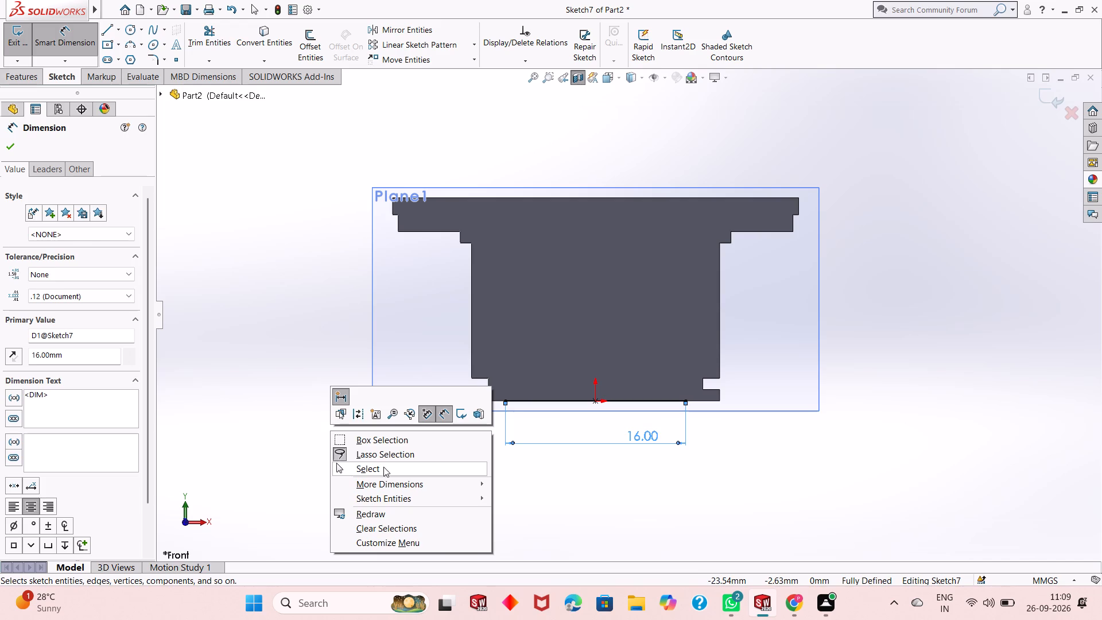
click(383, 467)
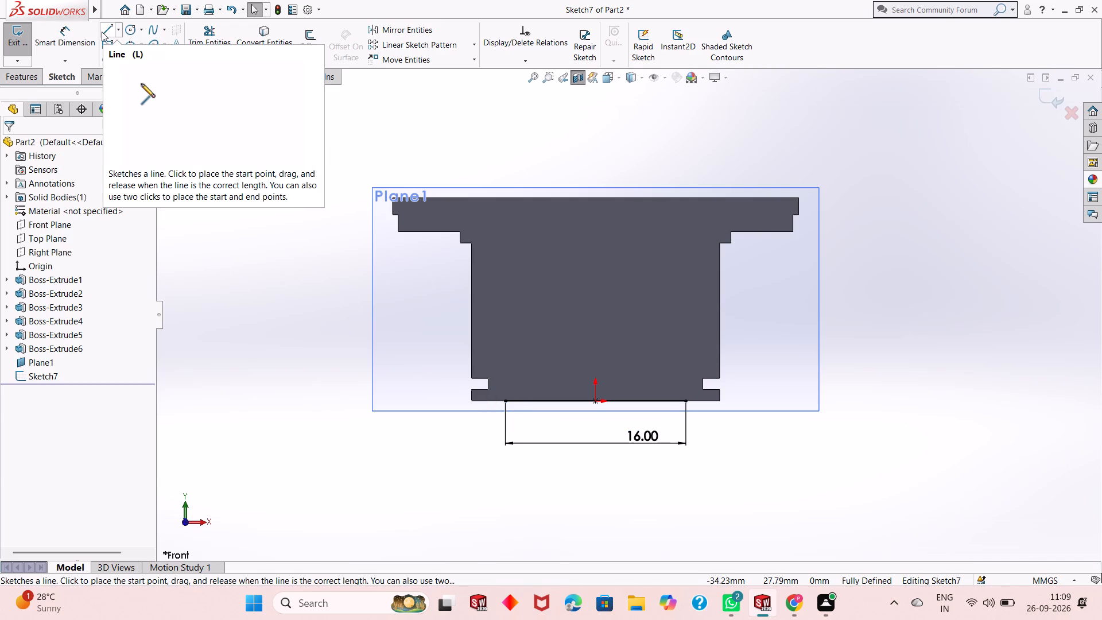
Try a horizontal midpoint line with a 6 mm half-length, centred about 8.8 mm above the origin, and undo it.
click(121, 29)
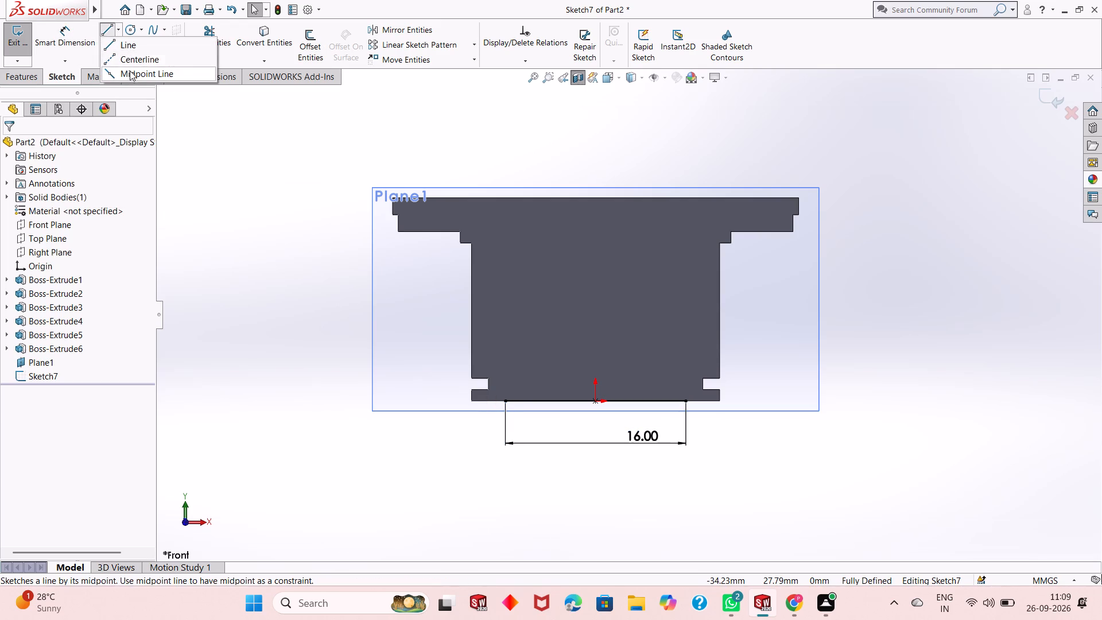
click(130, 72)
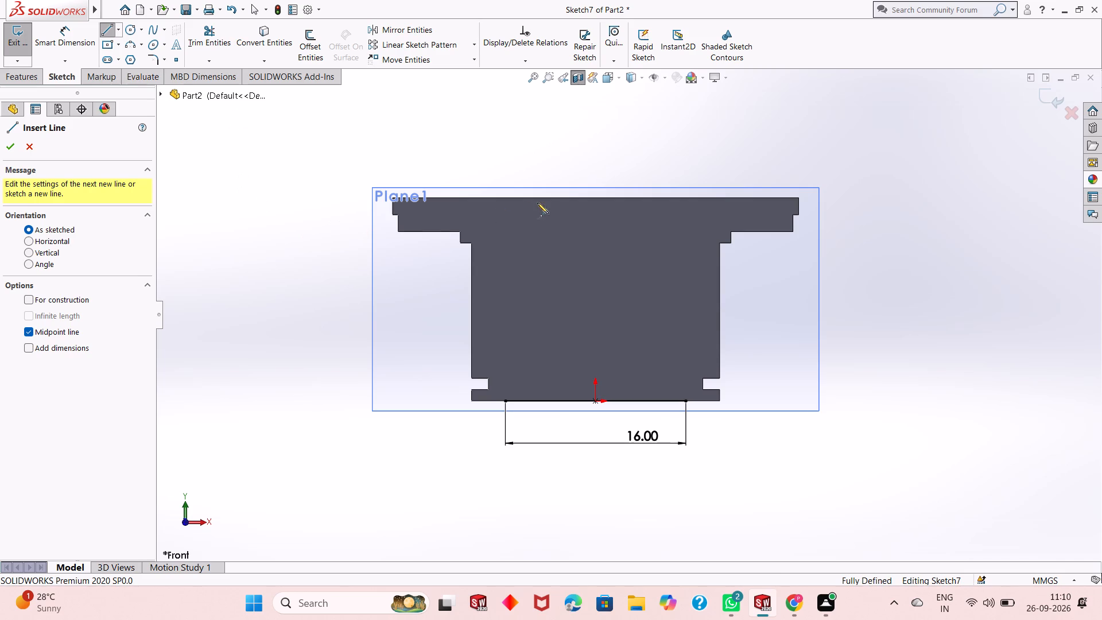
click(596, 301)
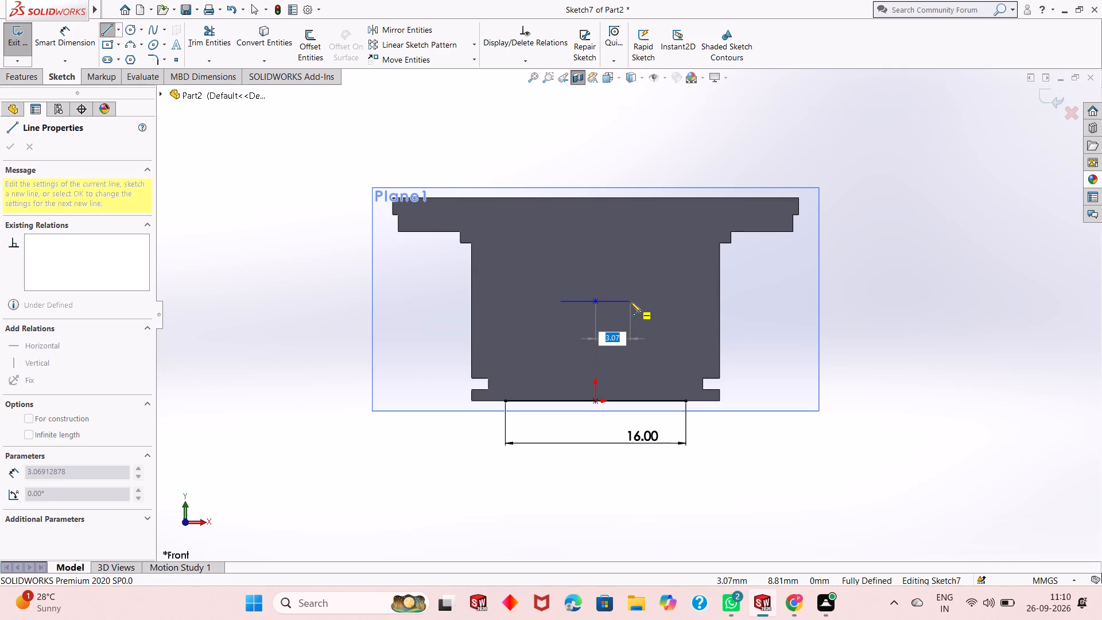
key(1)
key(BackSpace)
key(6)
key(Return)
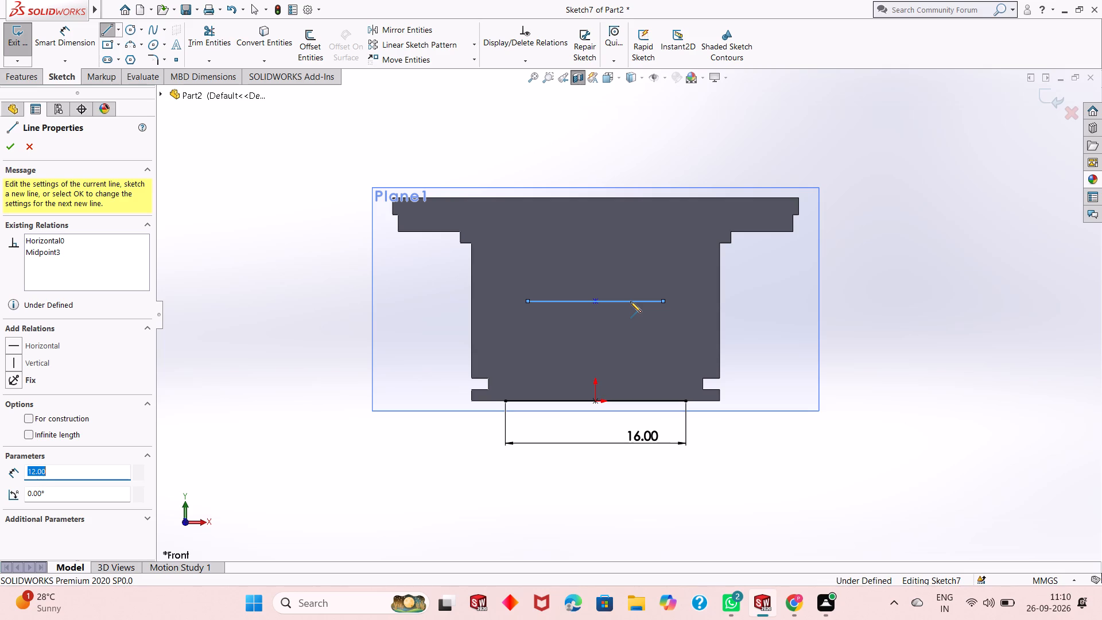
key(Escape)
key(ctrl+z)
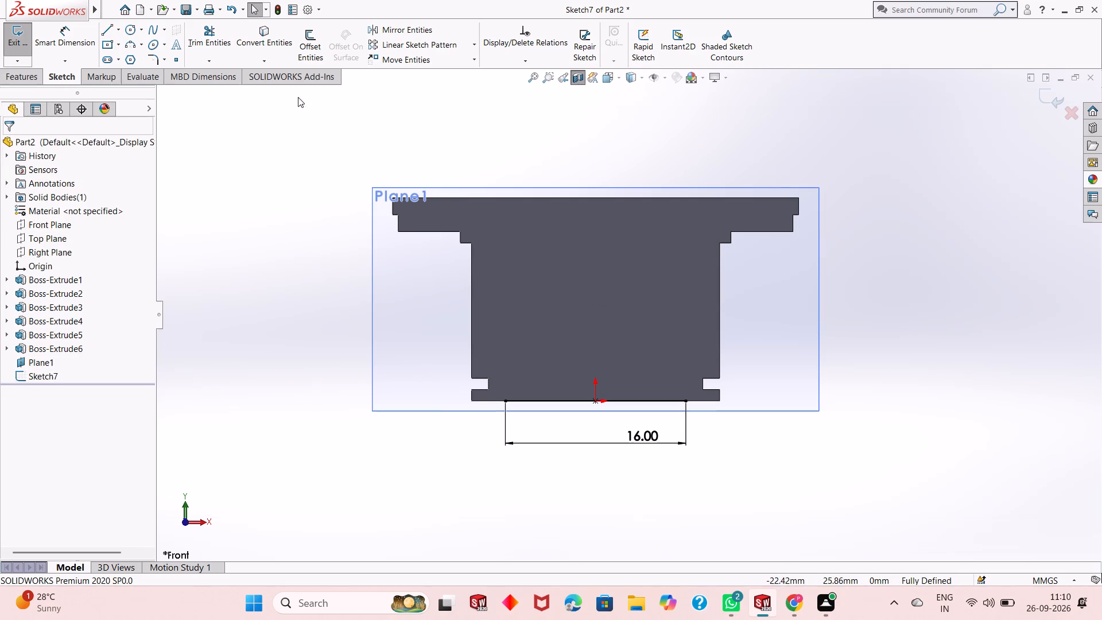
Sketch a horizontal midpoint line with a 3 mm half-length, centred about 8.7 mm directly above the origin.
click(116, 23)
click(129, 71)
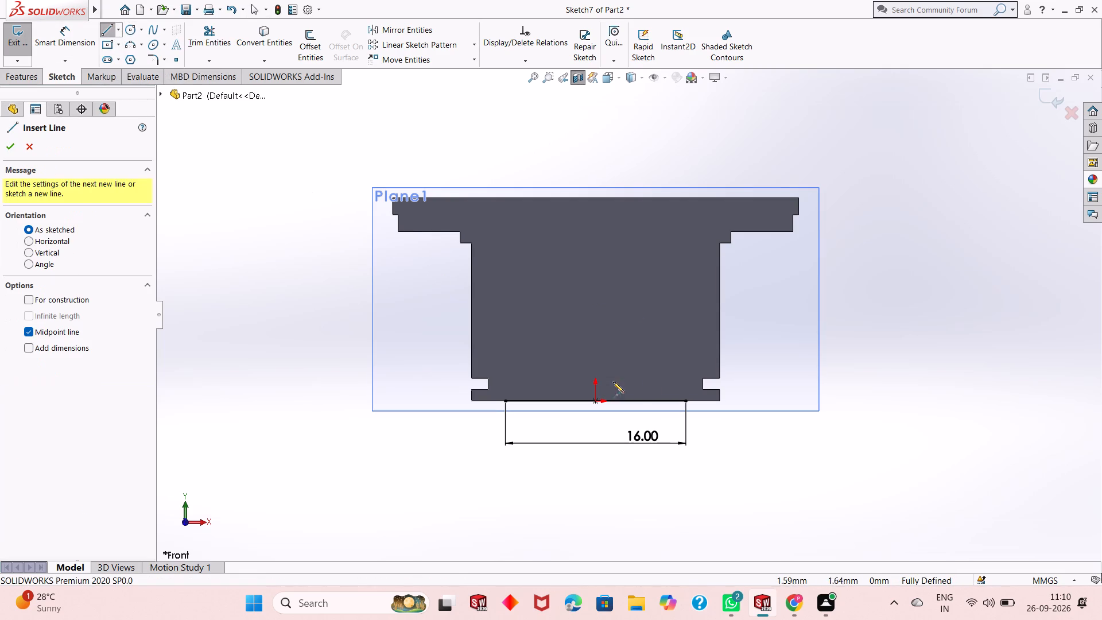
click(594, 303)
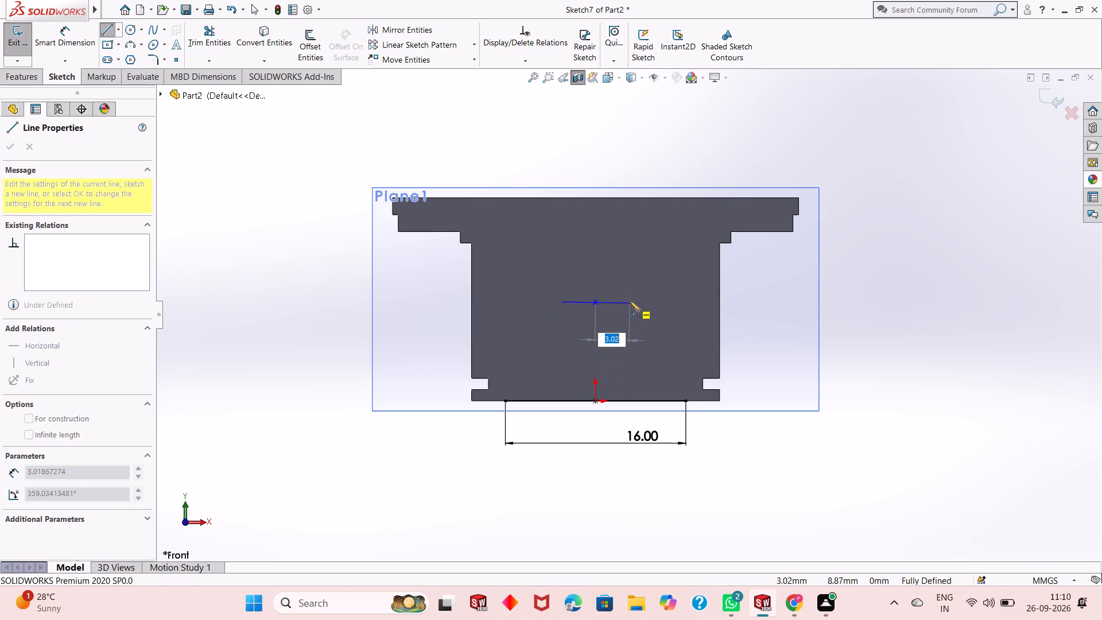
key(3)
key(Return)
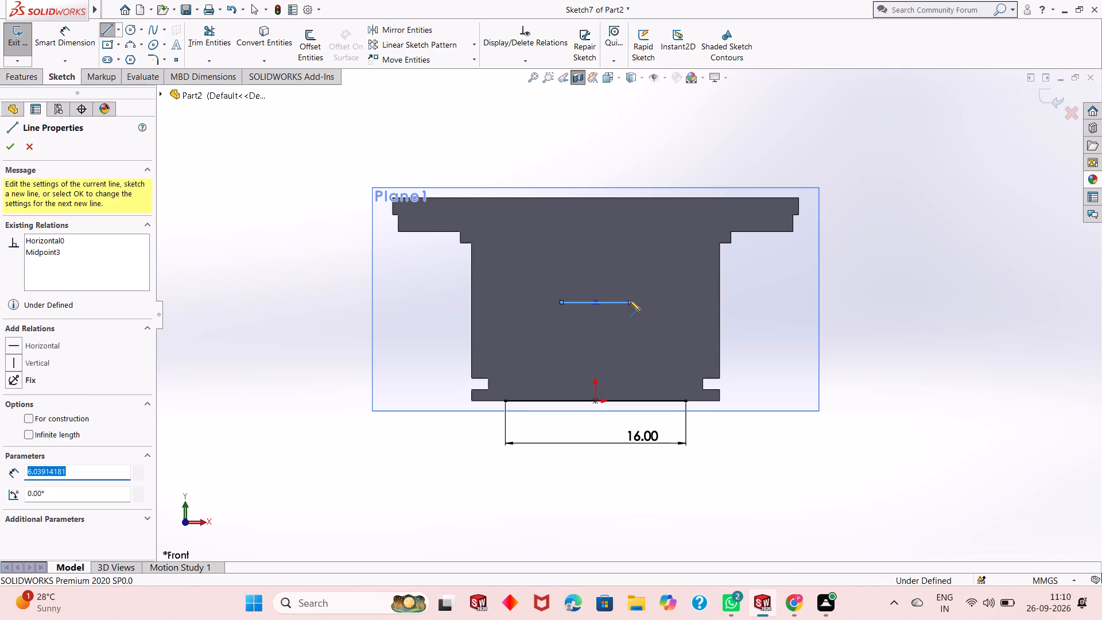
right_click(628, 300)
click(654, 307)
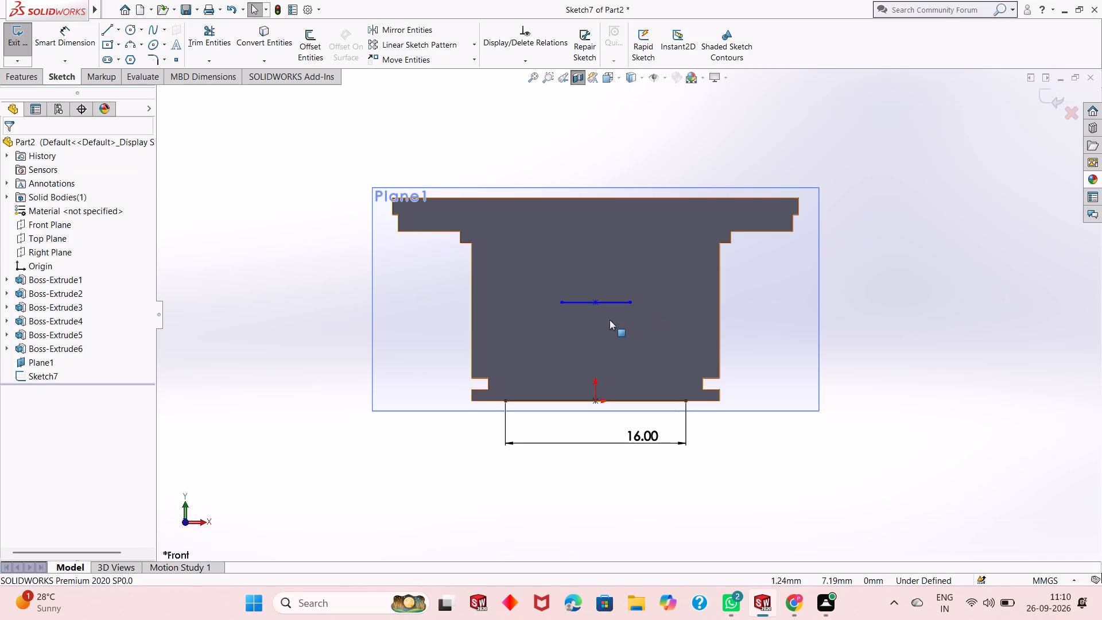
Dimension the upper horizontal line's full length at 6 mm.
click(61, 41)
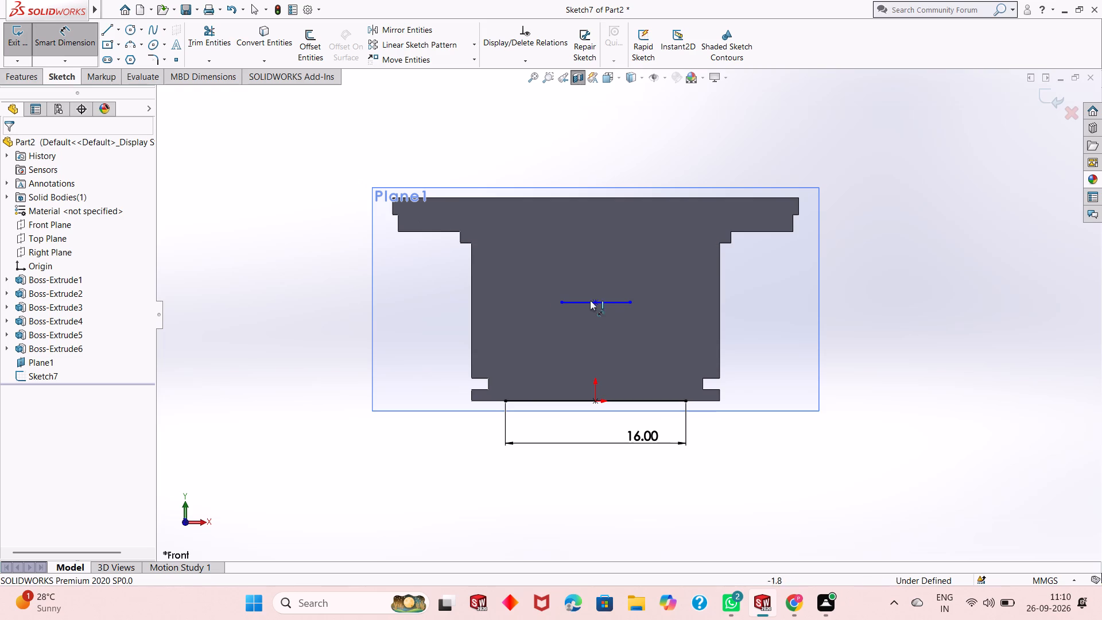
click(618, 304)
click(619, 331)
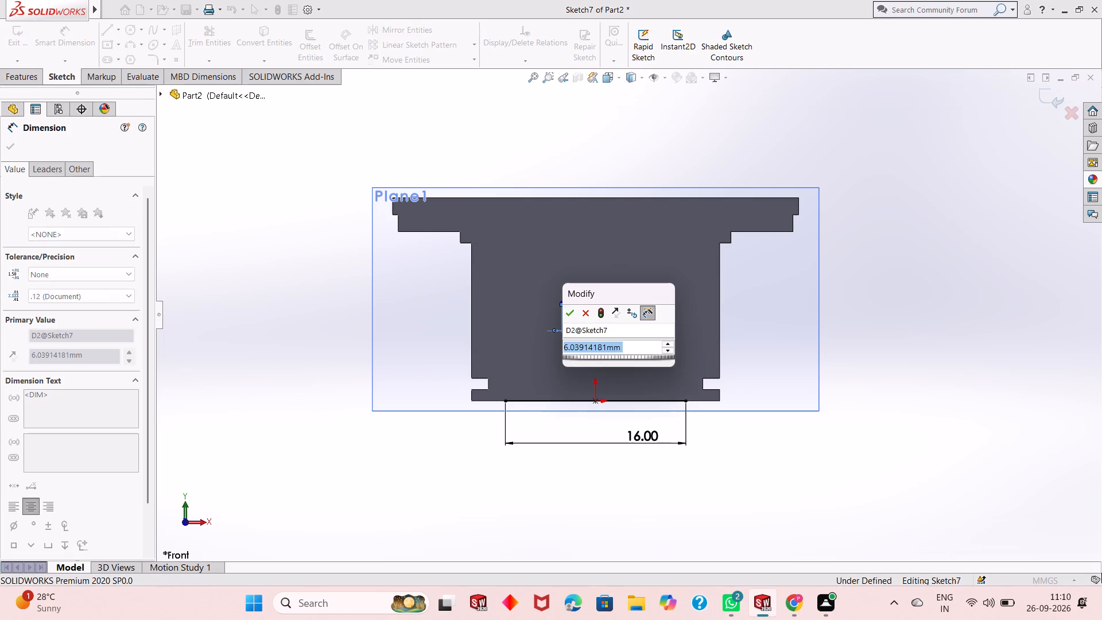
key(6)
key(Return)
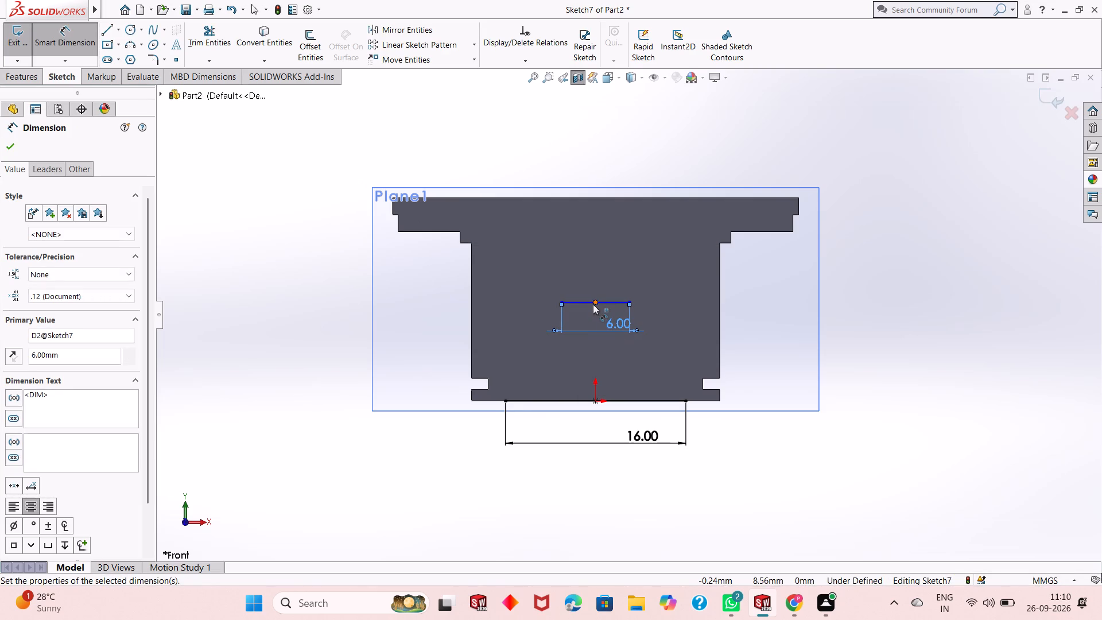
click(593, 304)
key(Escape)
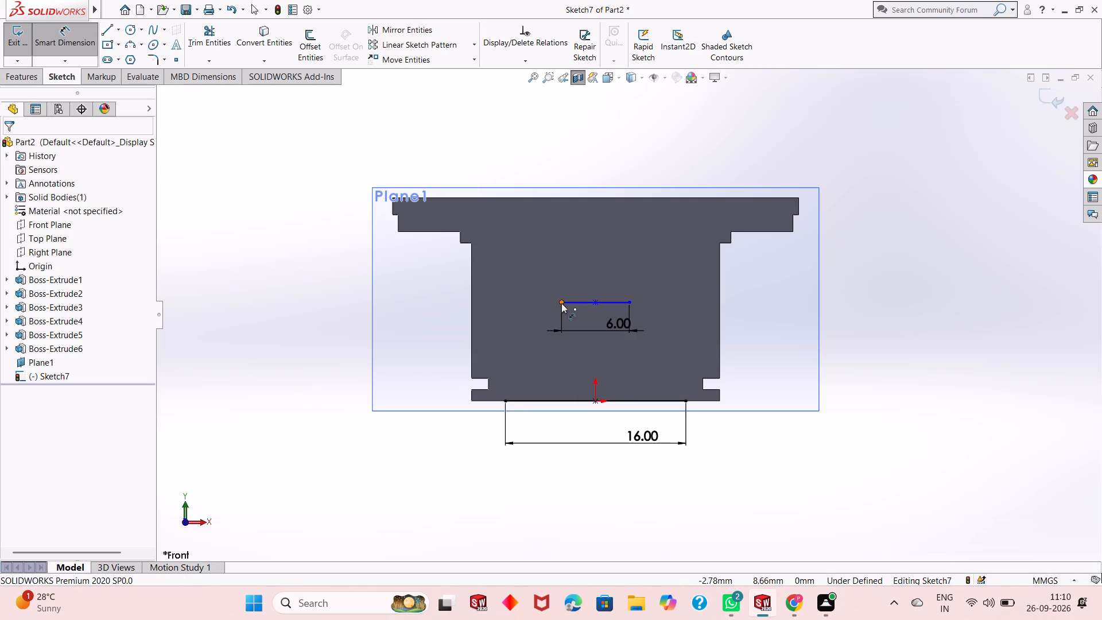
Dimension the horizontal distance between the upper line's left endpoint and the origin at 3 mm.
click(561, 303)
click(592, 401)
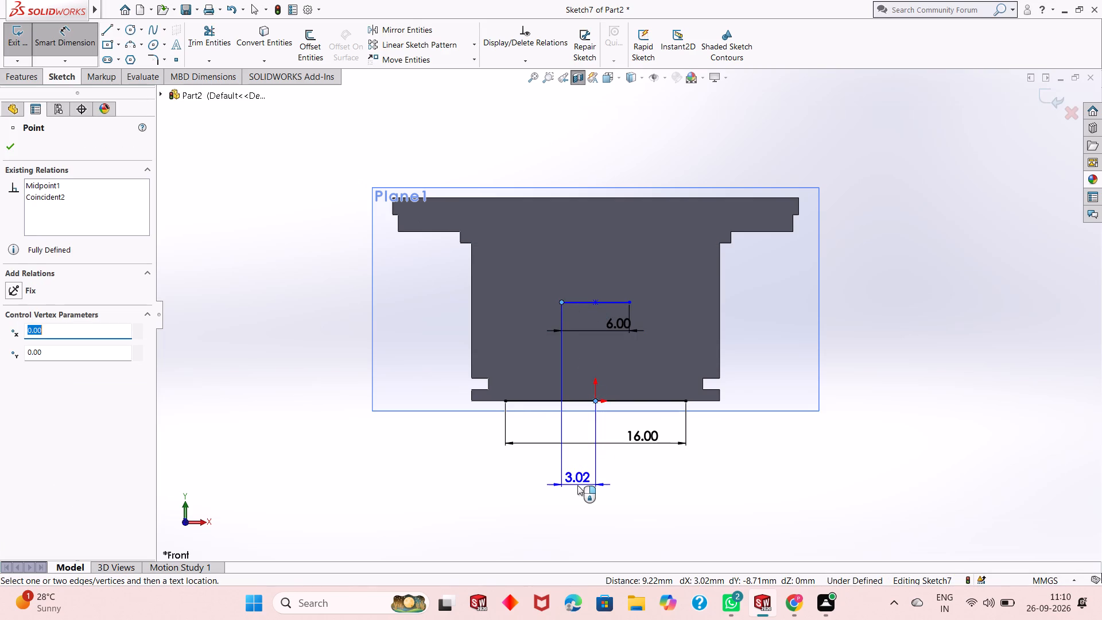
click(577, 486)
key(3)
key(Return)
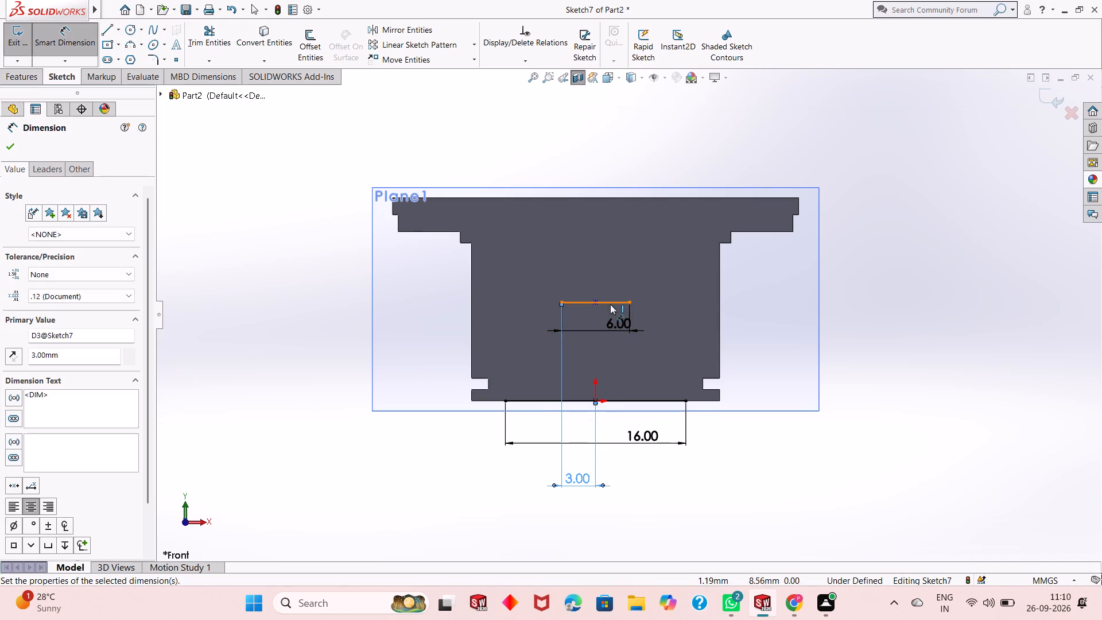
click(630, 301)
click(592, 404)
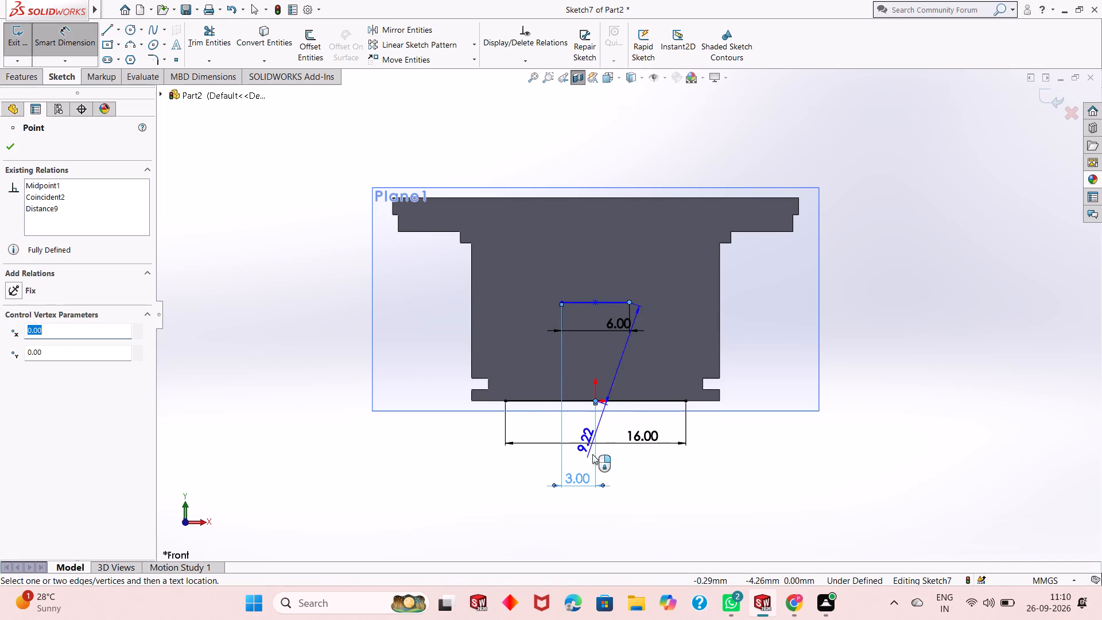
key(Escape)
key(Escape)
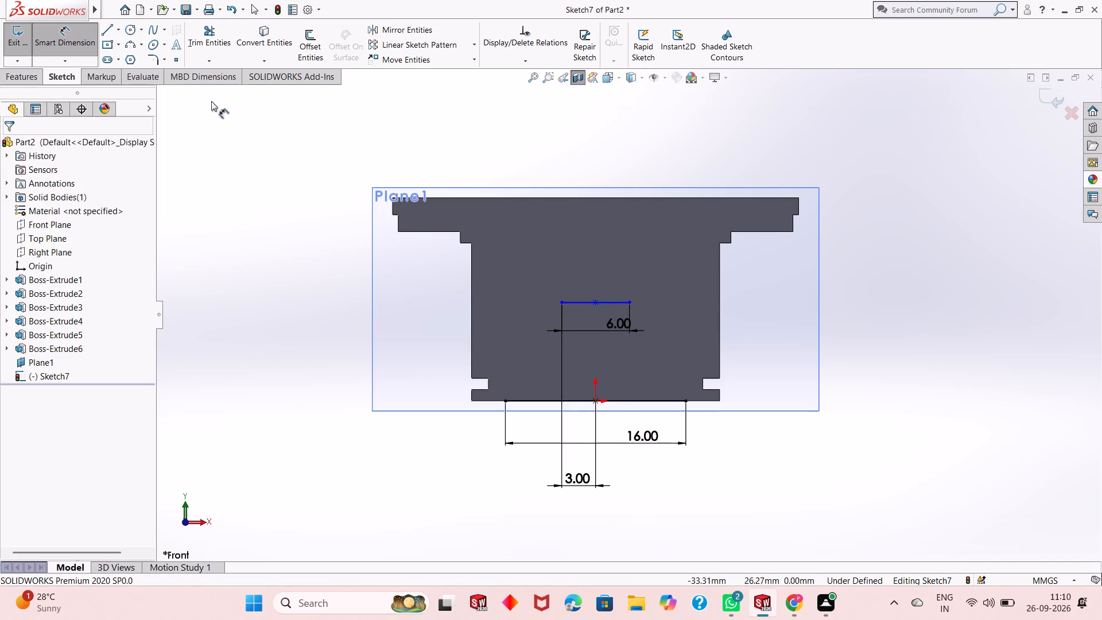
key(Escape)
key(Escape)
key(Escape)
Dimension the vertical distance from the short upper line to the part's top edge at 10.58 mm.
click(83, 49)
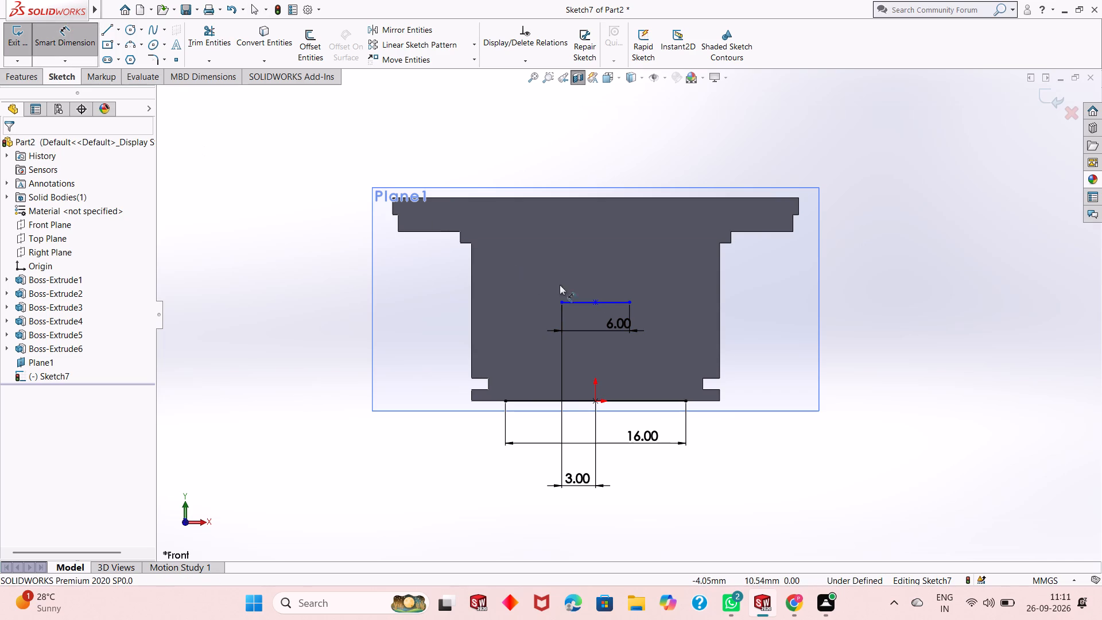
click(623, 303)
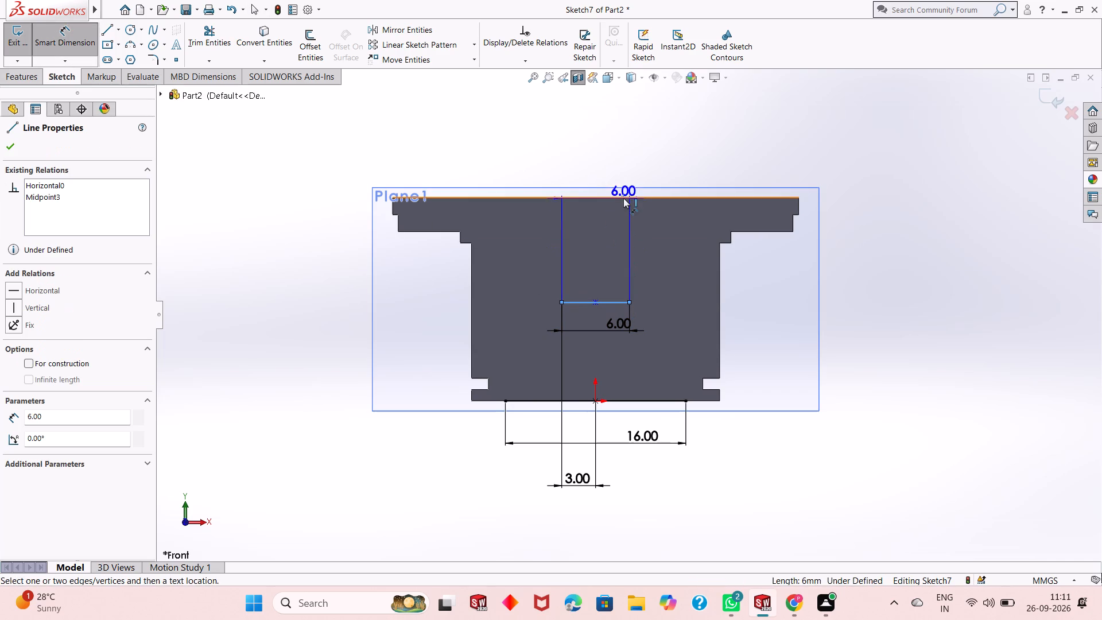
click(623, 199)
click(936, 218)
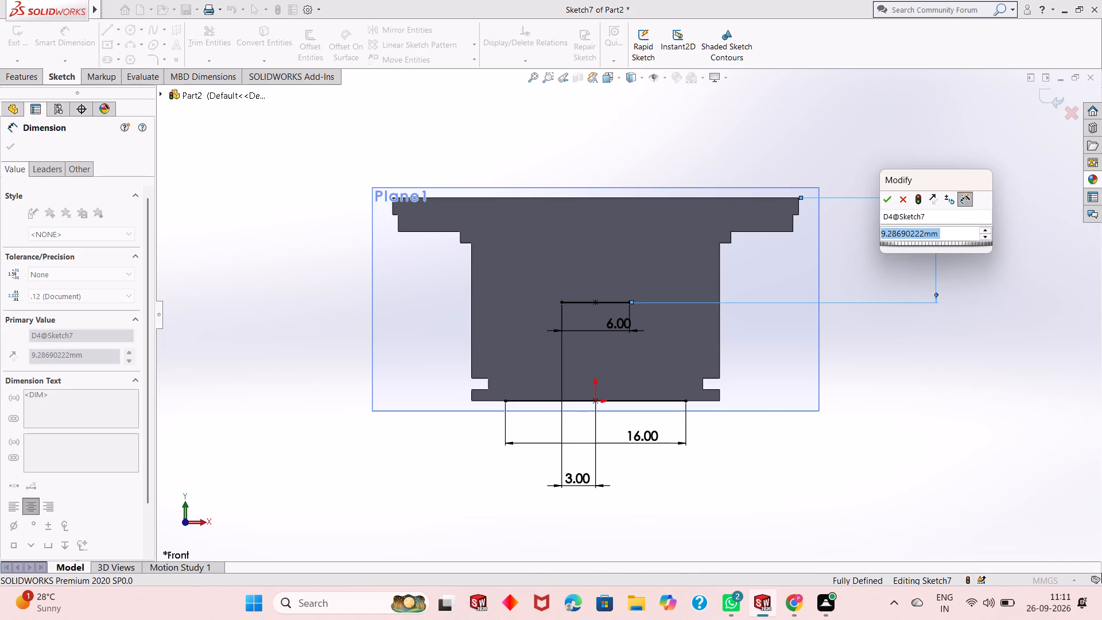
text(10.)
text(58)
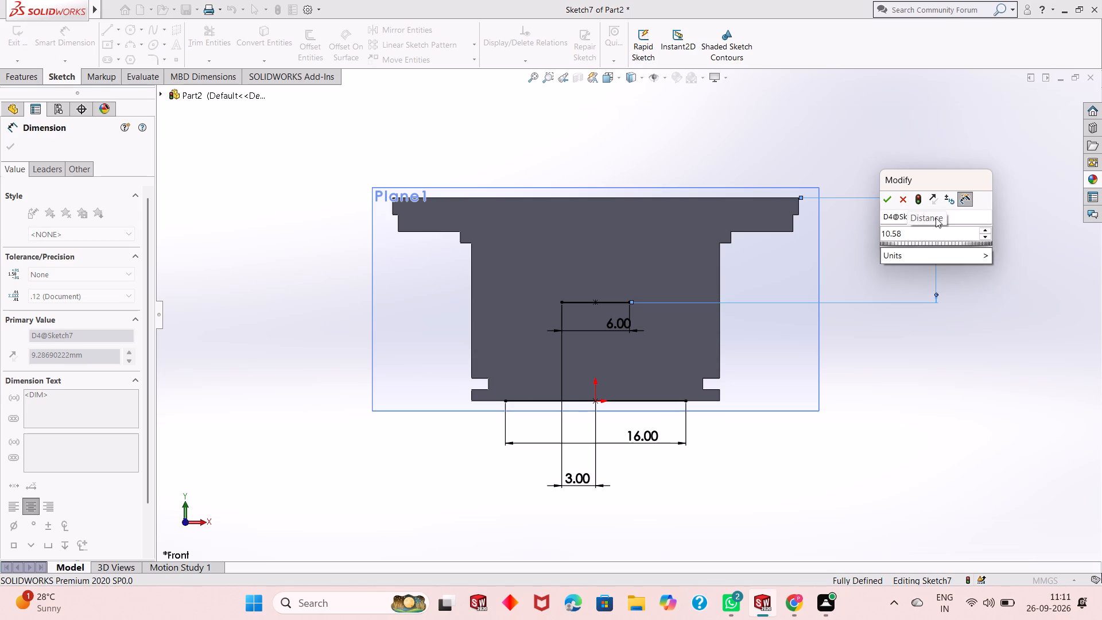
key(Return)
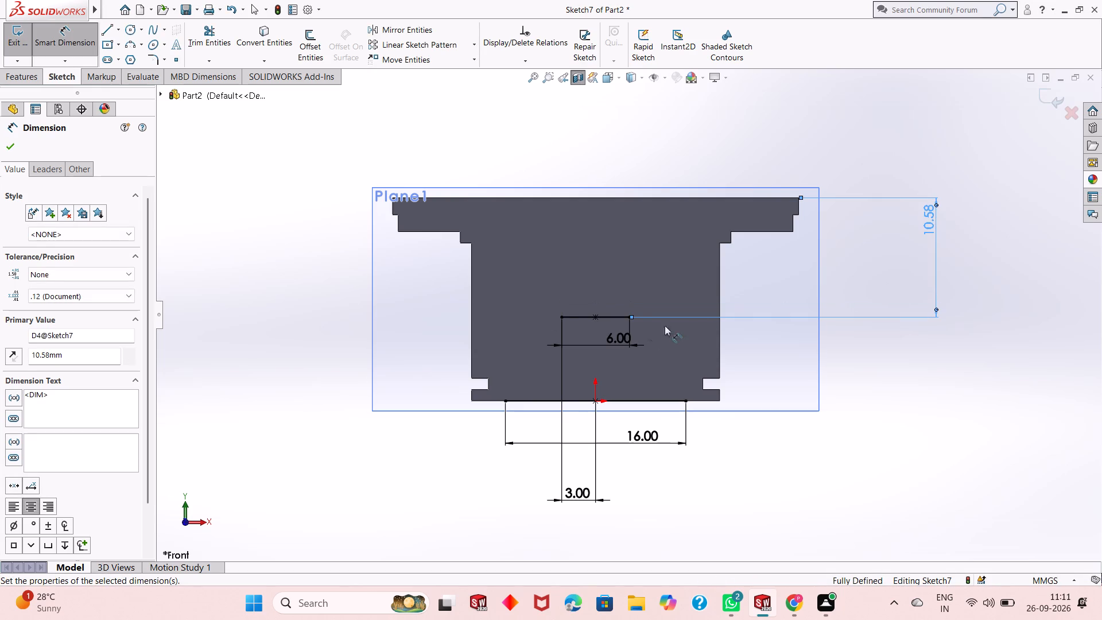
right_click(226, 285)
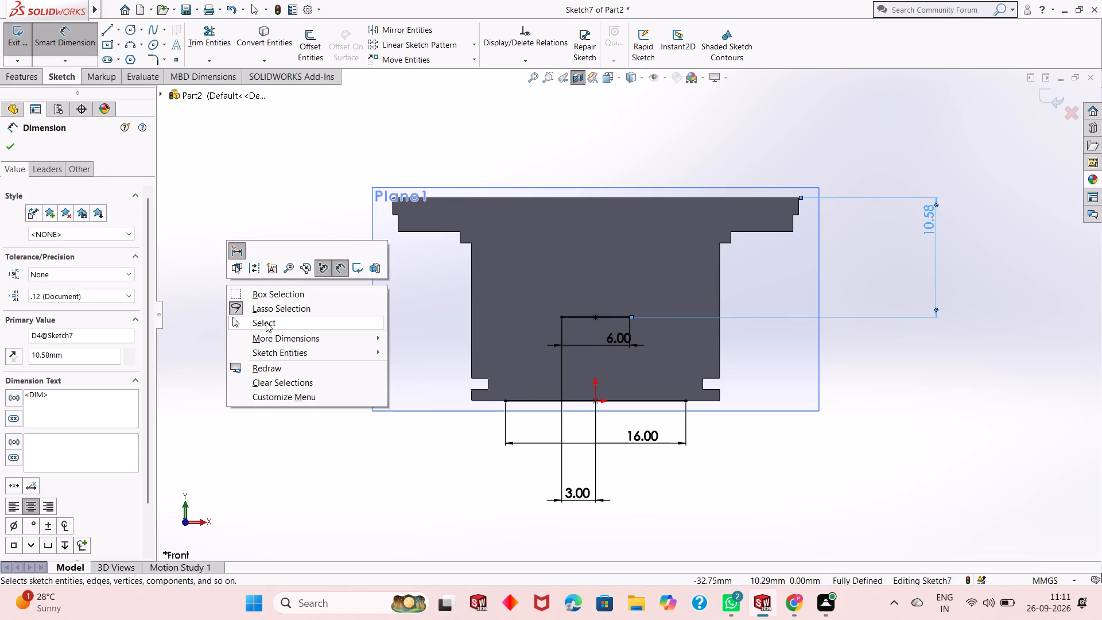
click(266, 322)
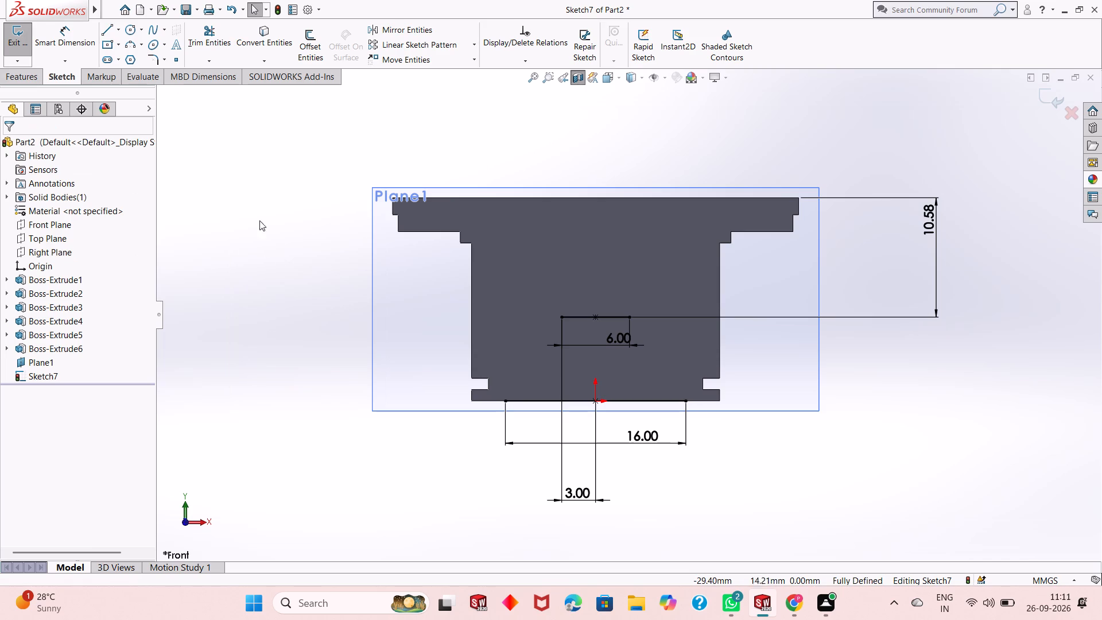
Sketch a three-point arc of 8 mm radius, bulging outward, from the base line's left endpoint to the upper line's left endpoint.
click(131, 45)
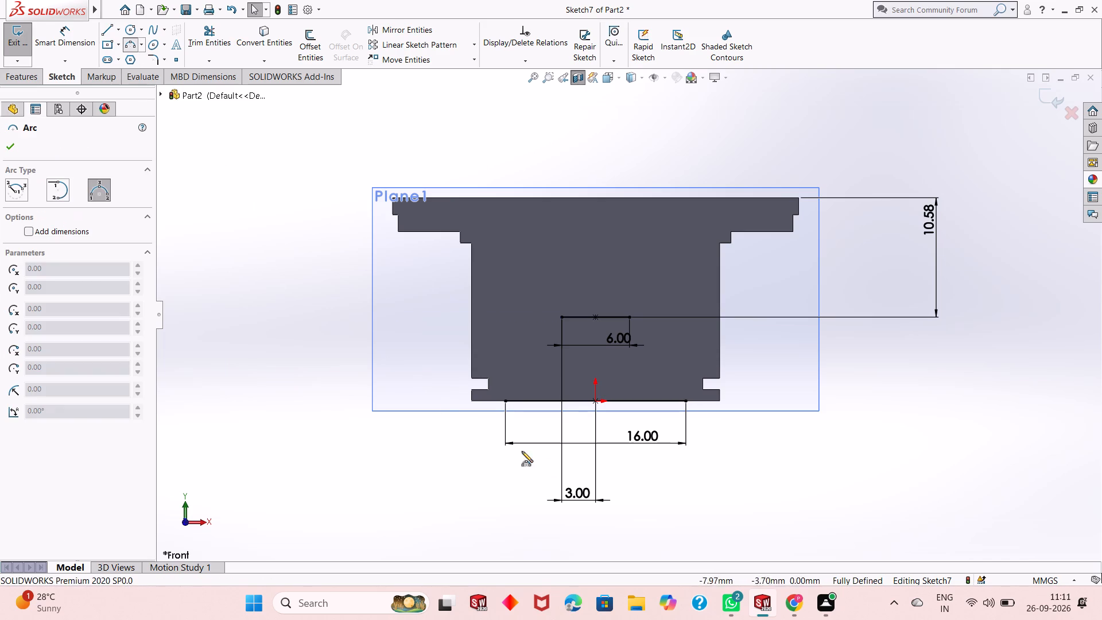
scroll(602, 383, down, 4)
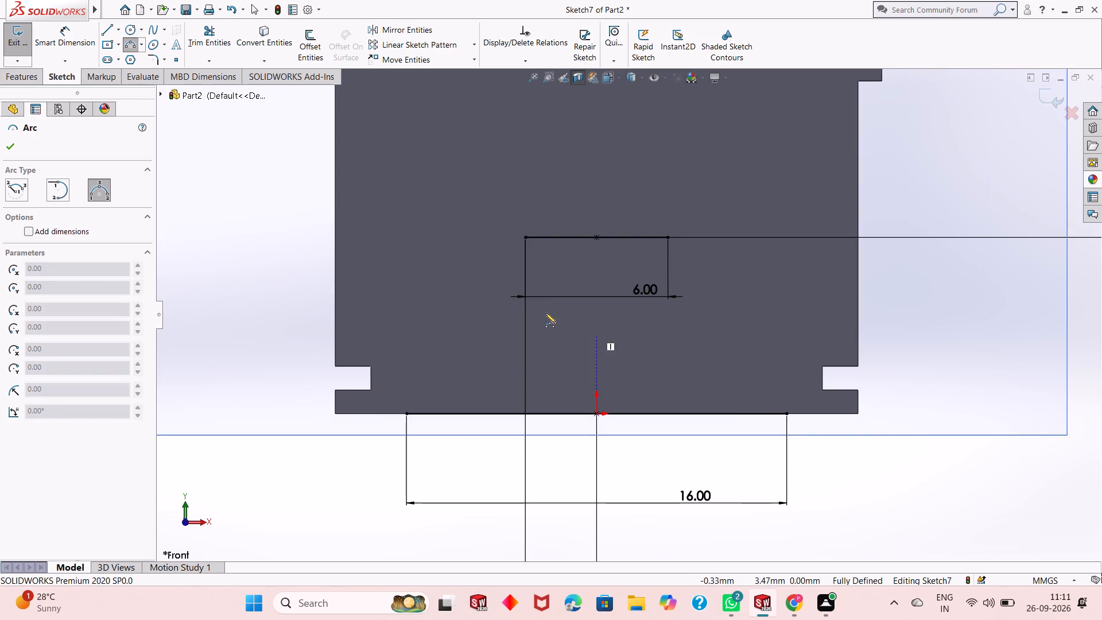
click(406, 413)
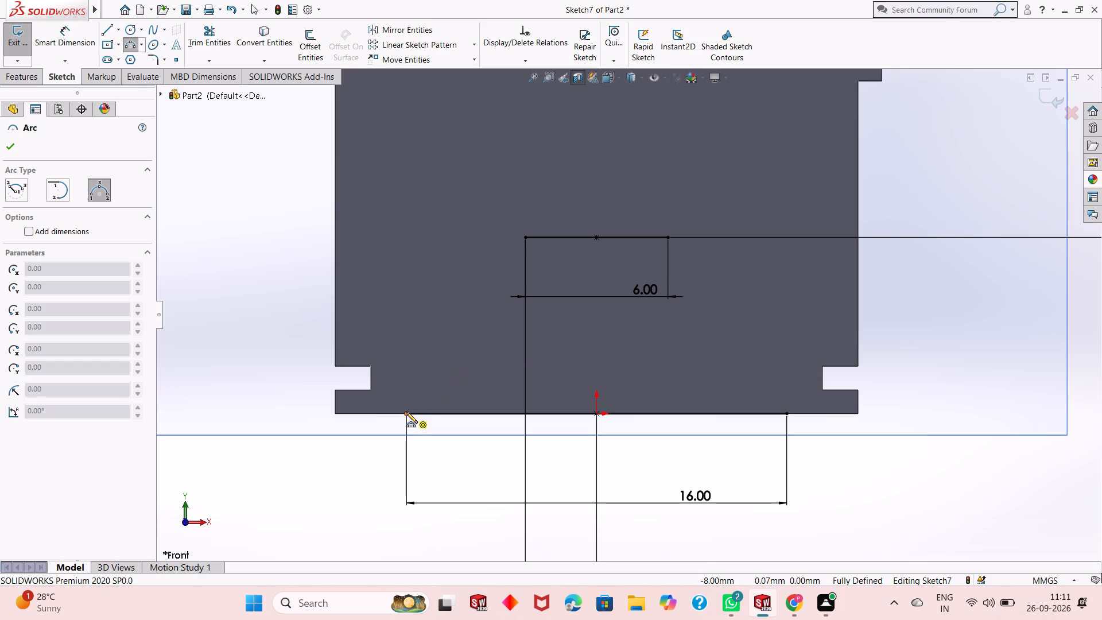
click(525, 237)
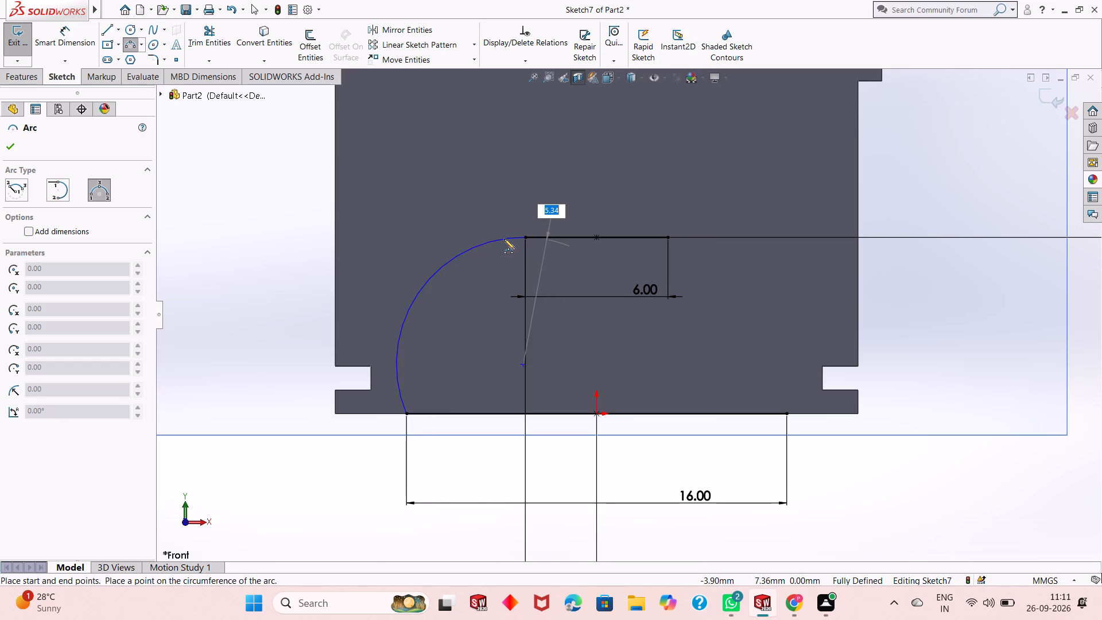
key(8)
key(Return)
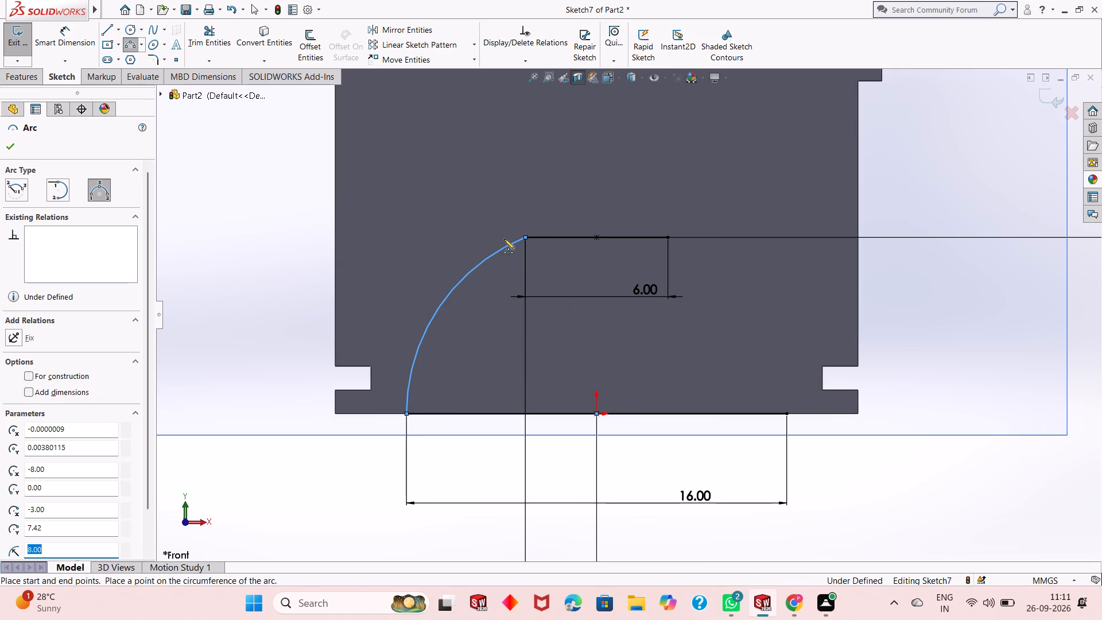
Sketch a matching outward three-point arc of 8 mm radius joining the right endpoints of the upper and base lines.
click(666, 239)
click(789, 412)
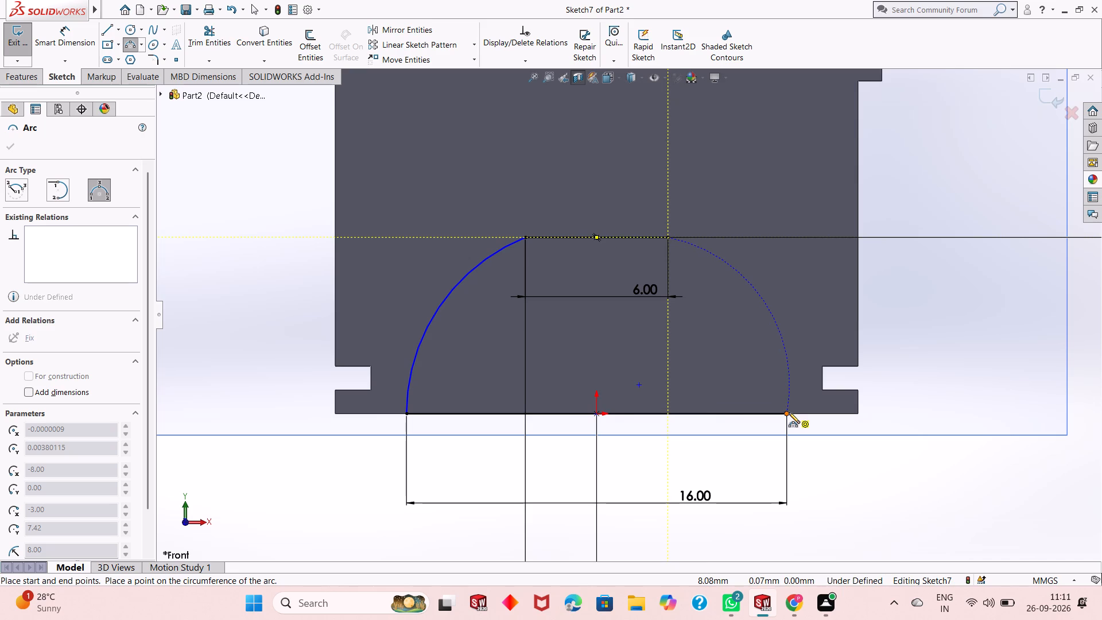
key(8)
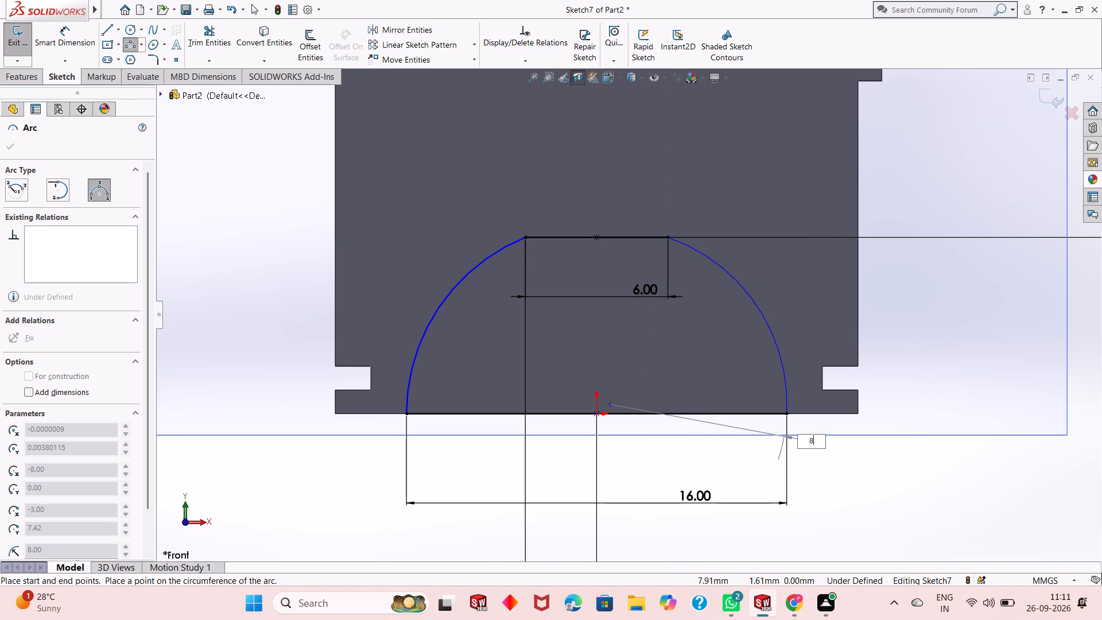
key(Return)
right_click(882, 277)
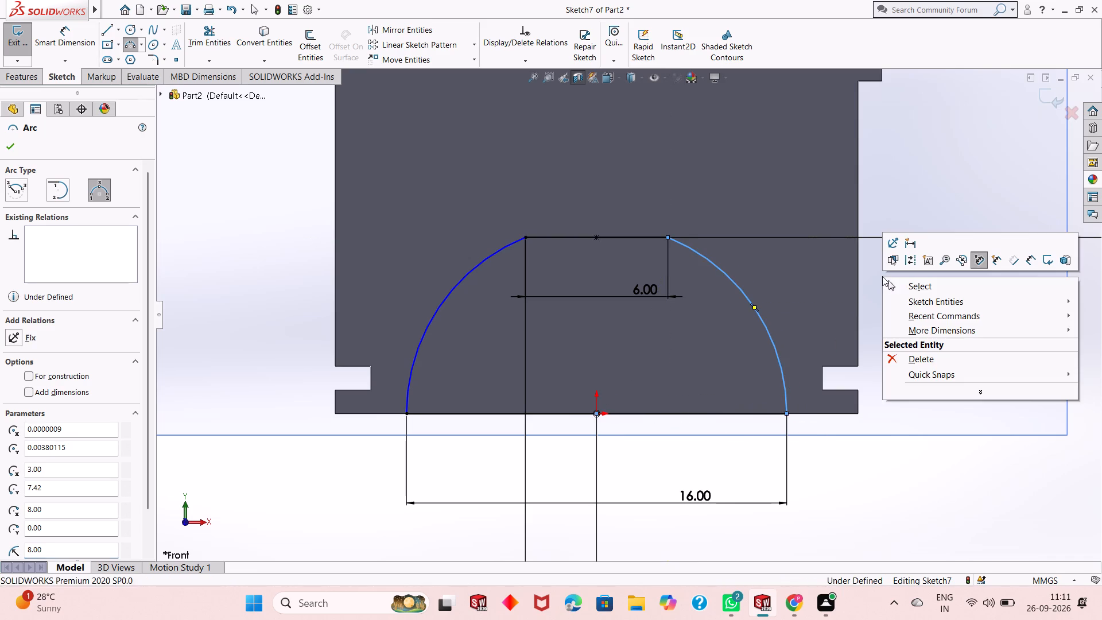
click(919, 288)
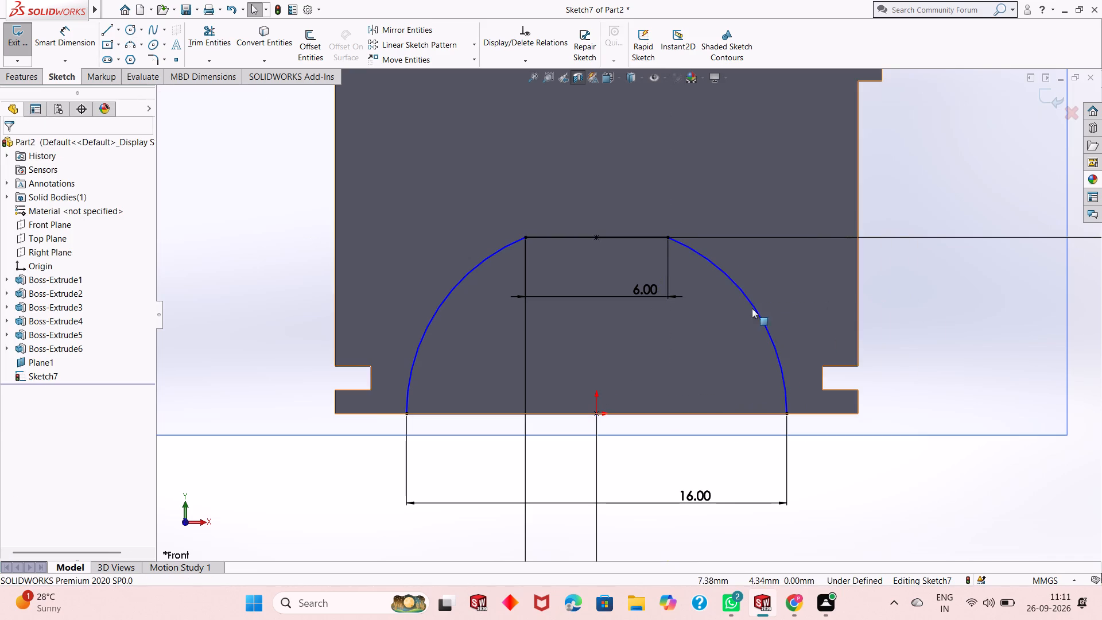
Dimension the radius of each side arc, left and right, at 8 mm.
click(65, 29)
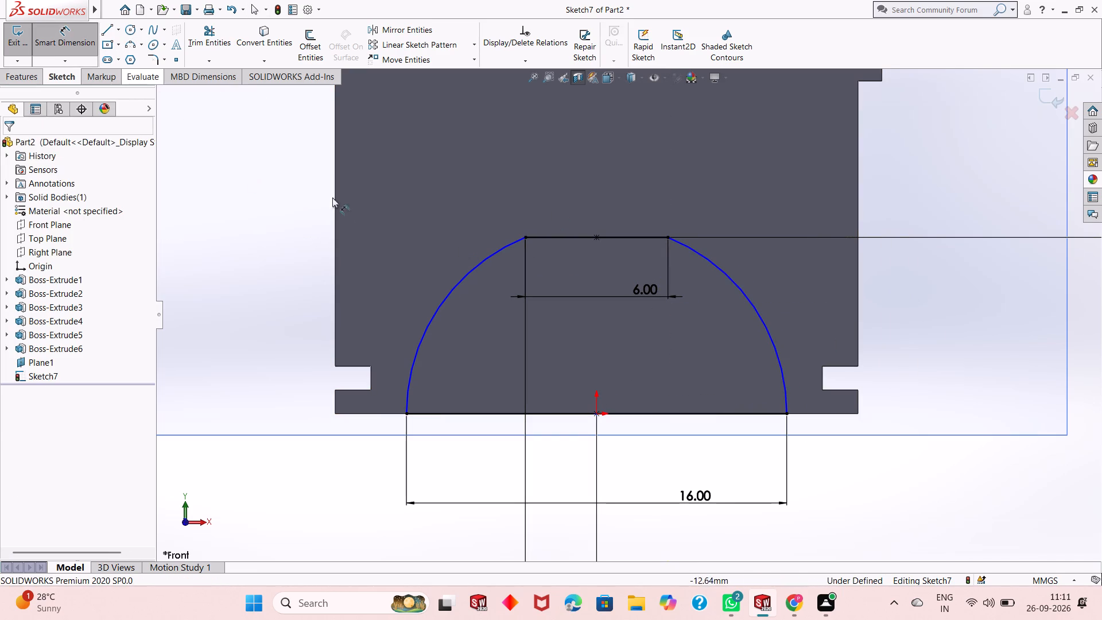
click(455, 284)
click(296, 217)
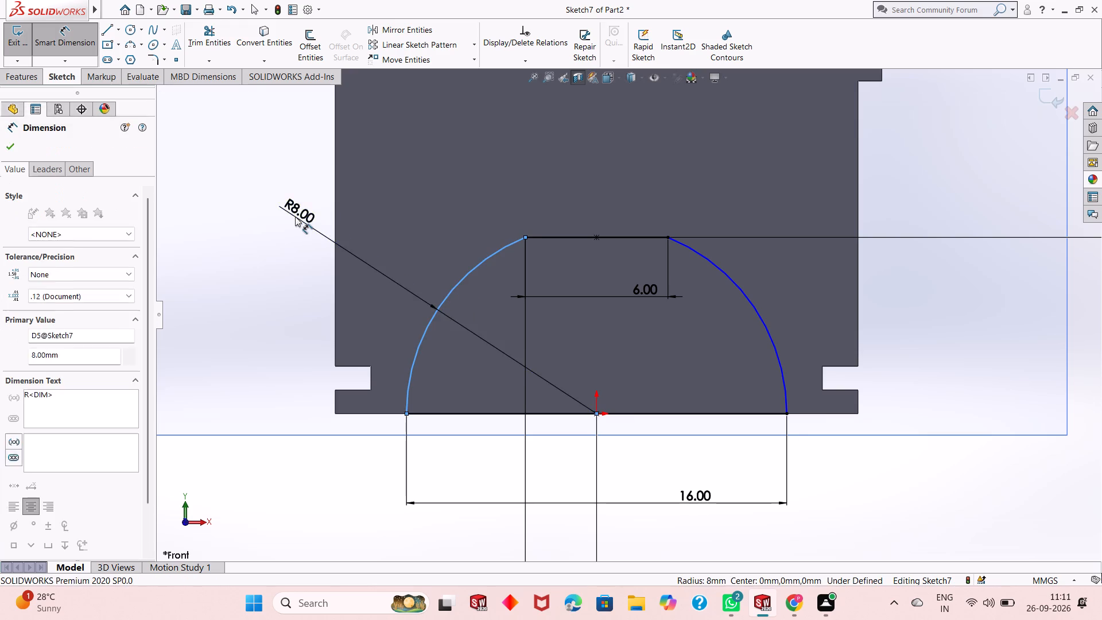
click(245, 200)
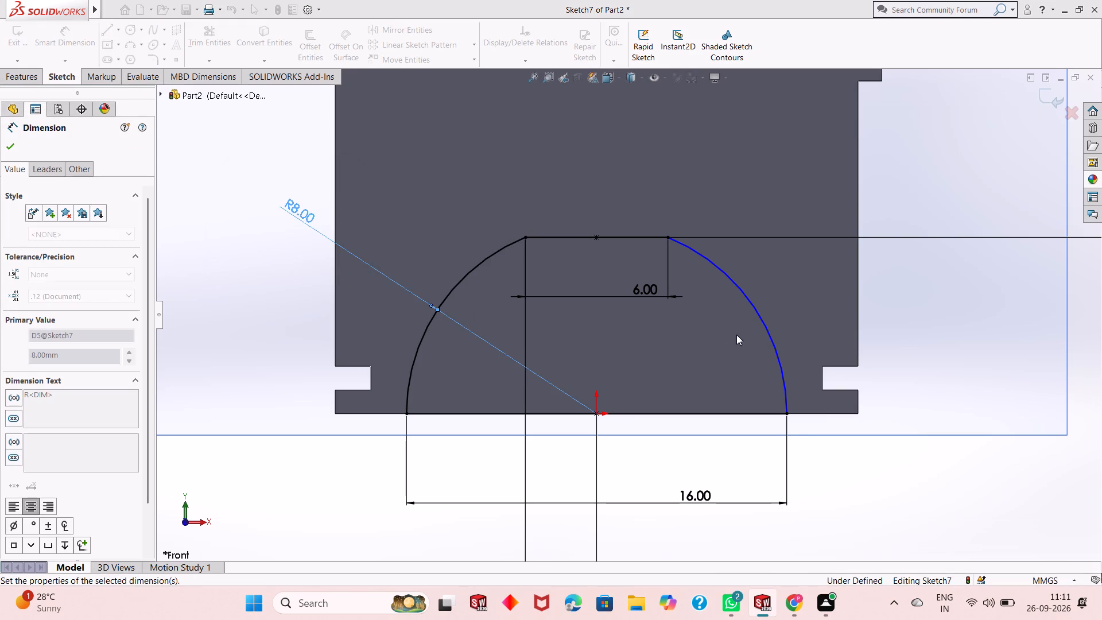
click(769, 325)
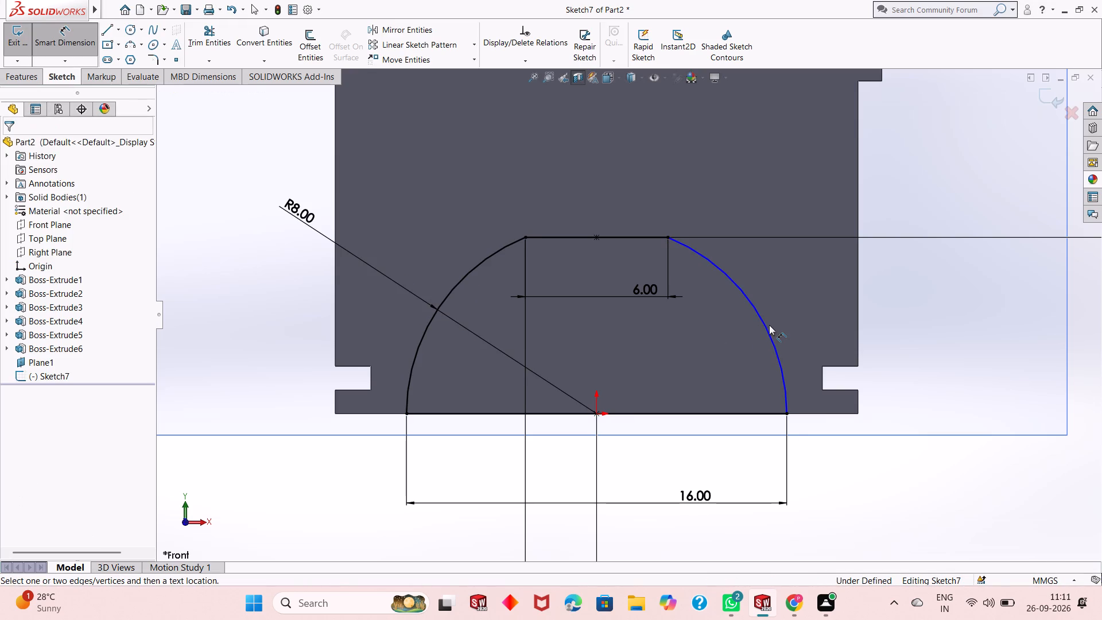
click(767, 328)
click(959, 296)
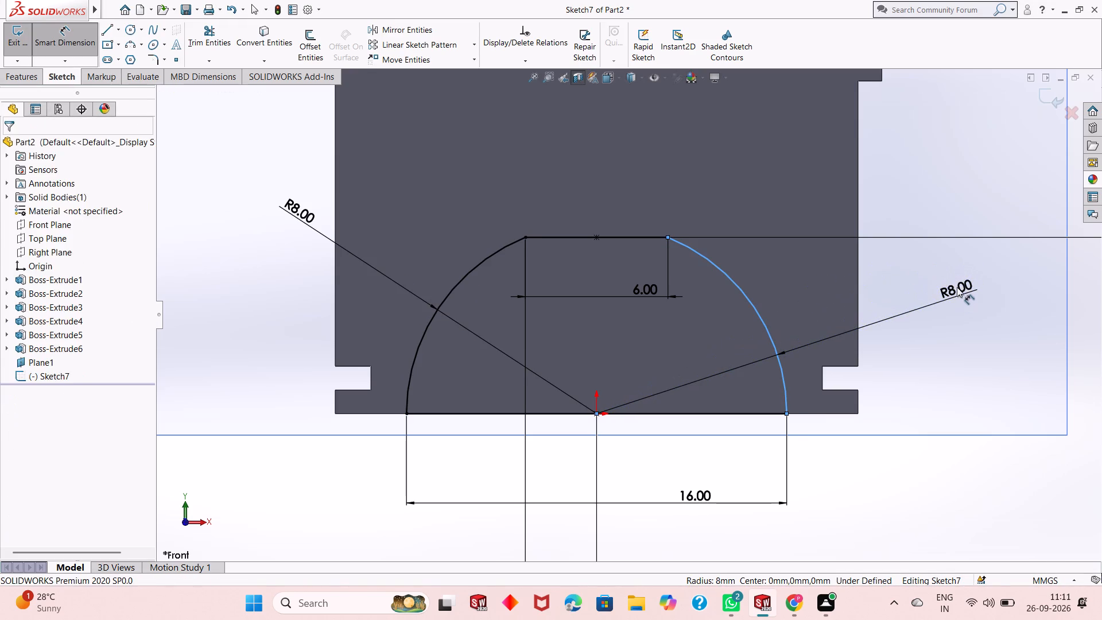
click(908, 277)
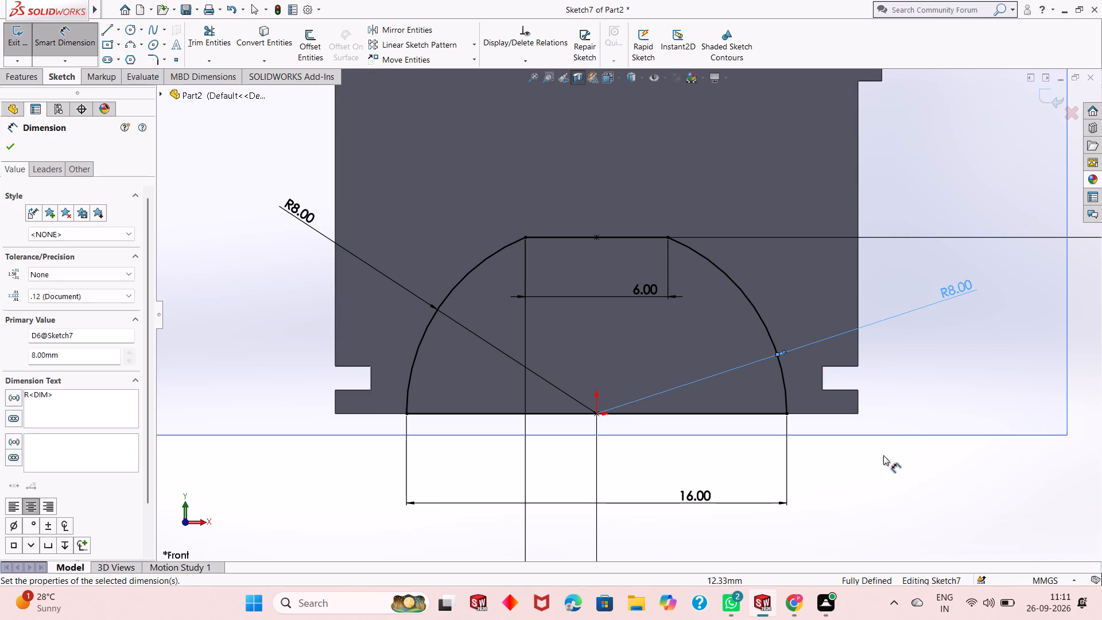
Cut-extrude the dome-shaped profile on Plane1 into the part's lower body, using the Mid Plane end condition and a 16 mm depth.
right_click(844, 449)
right_click(843, 449)
click(873, 483)
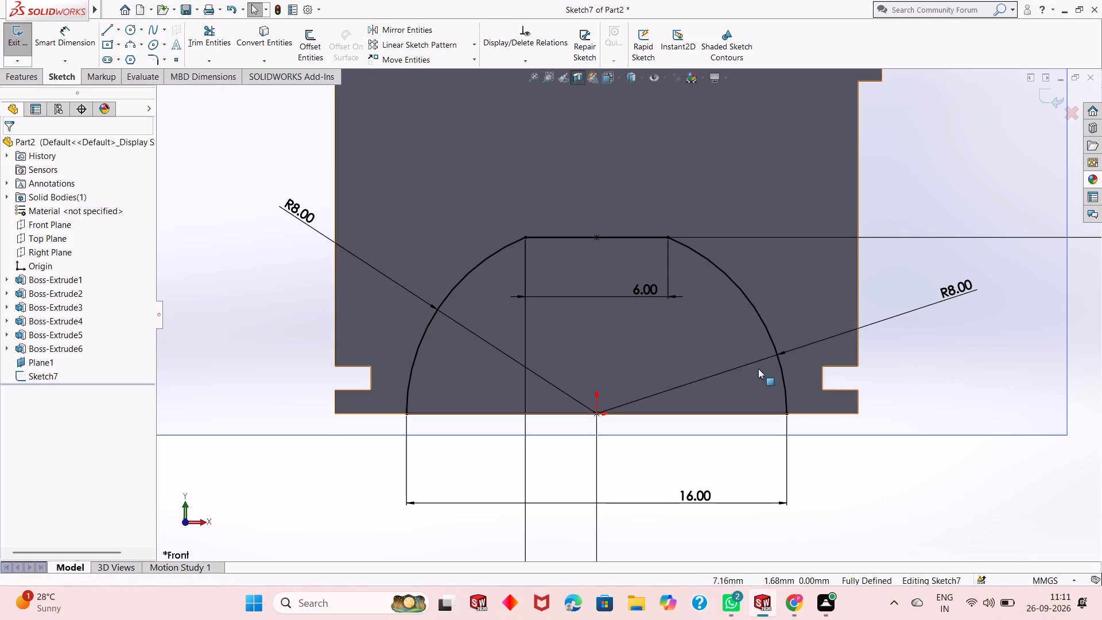
scroll(651, 342, up, 2)
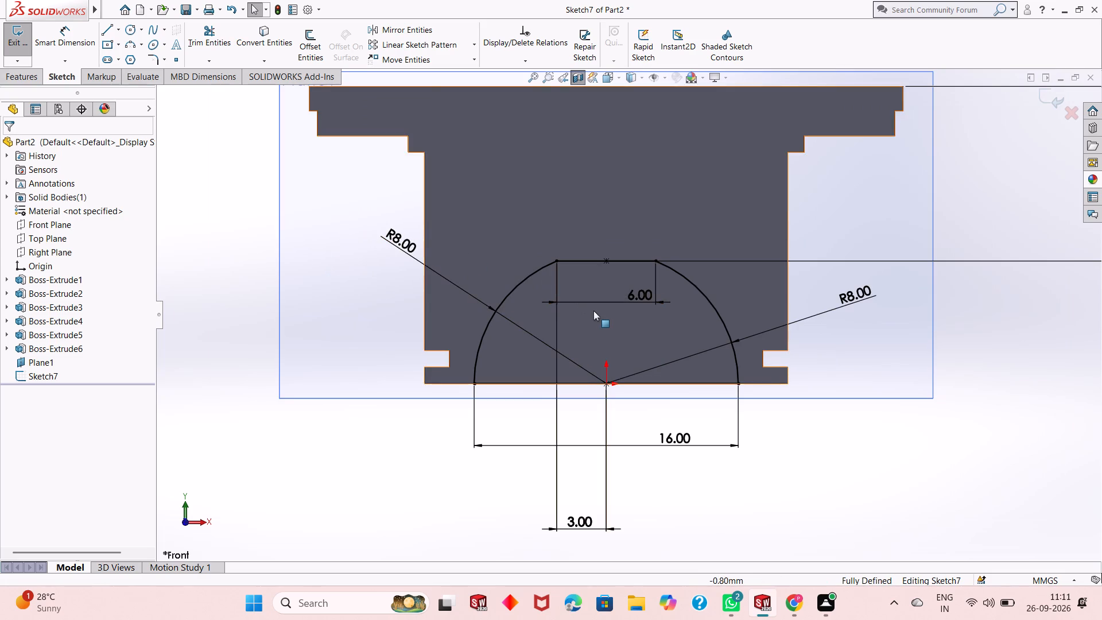
middle_drag(592, 311, 639, 338)
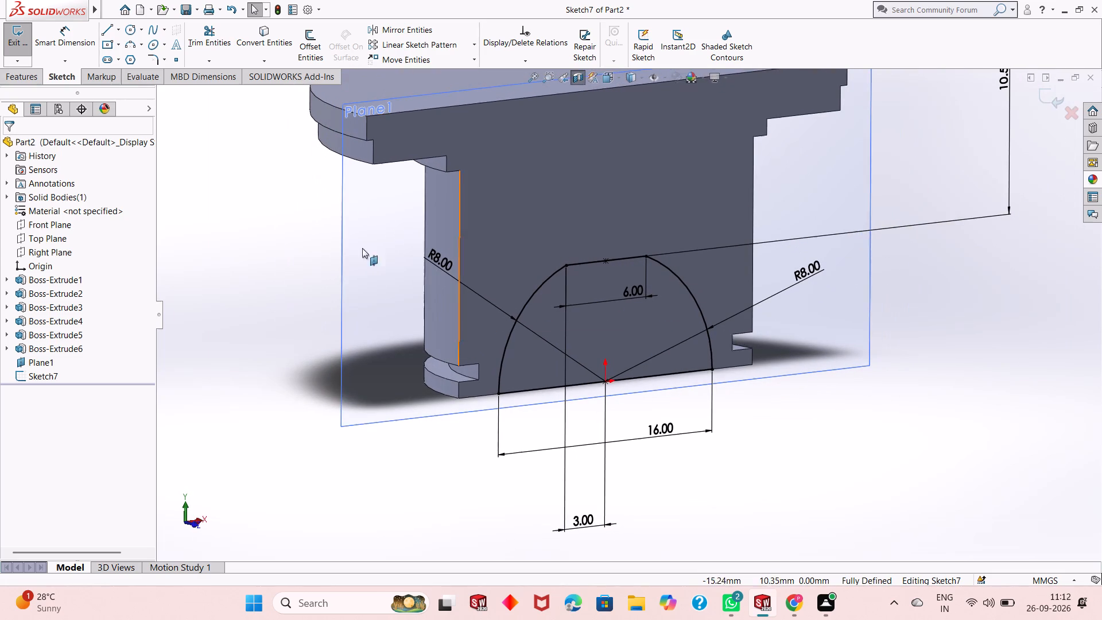
click(30, 74)
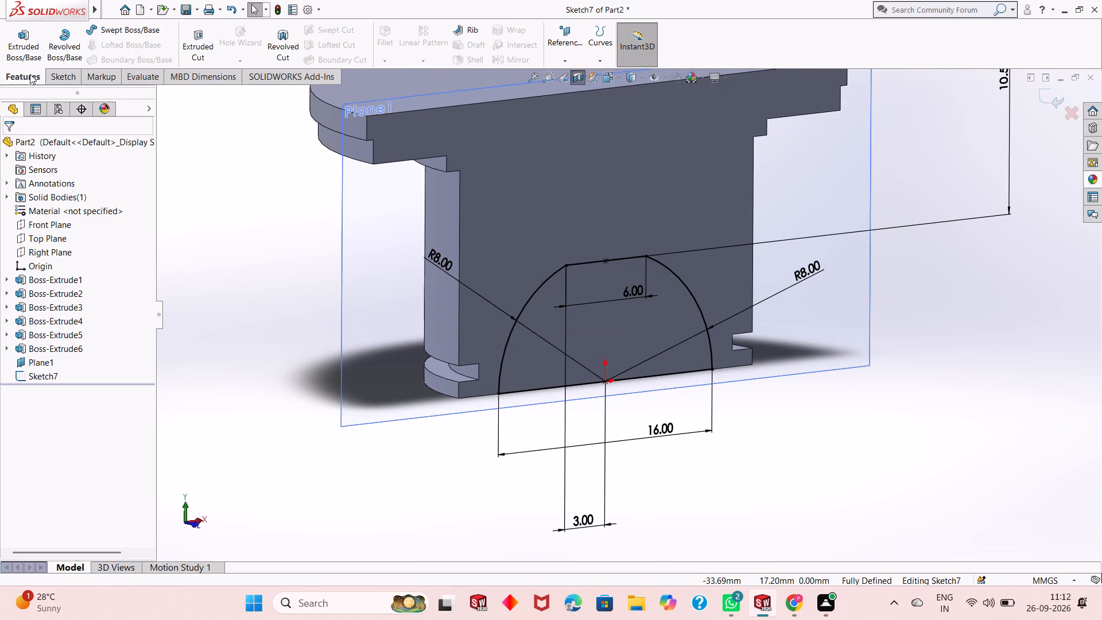
click(197, 41)
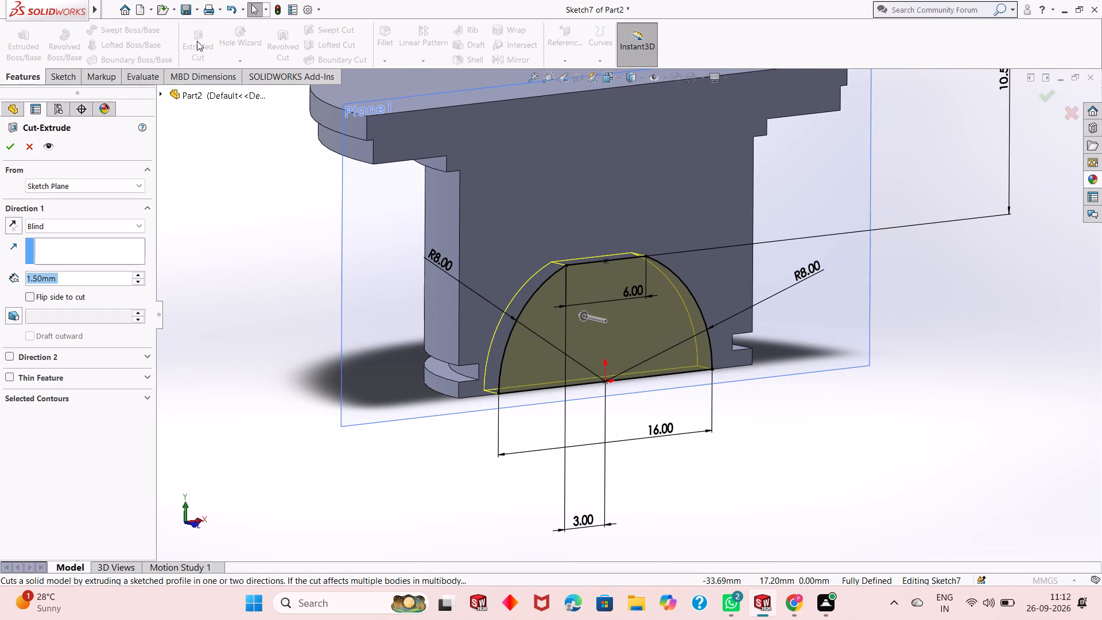
click(108, 227)
click(107, 316)
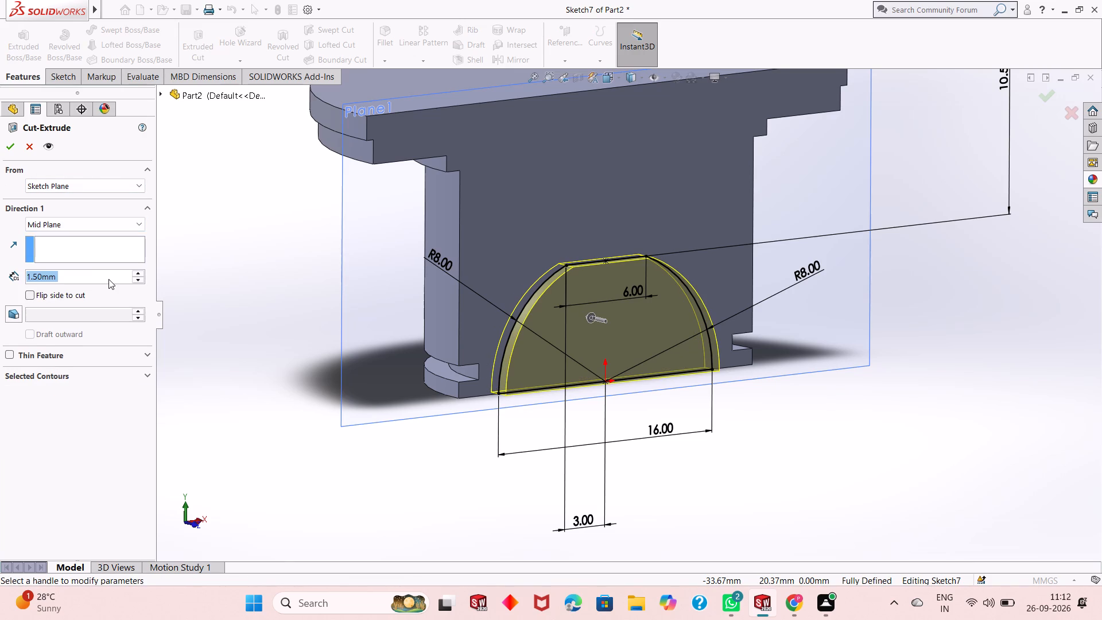
double_click(108, 270)
key(1)
key(6)
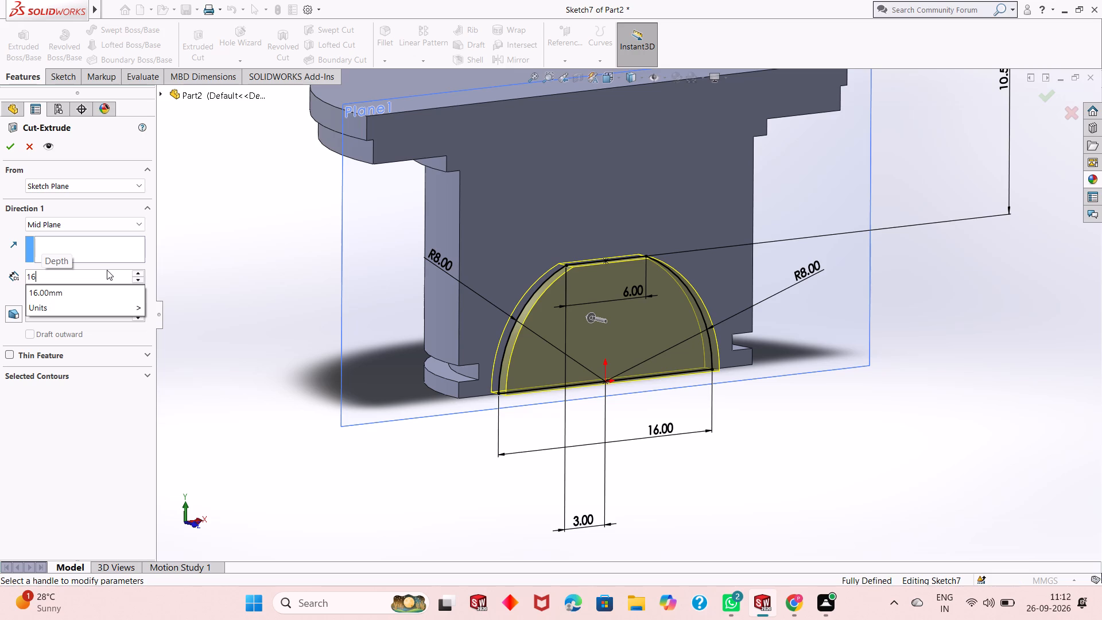
key(Return)
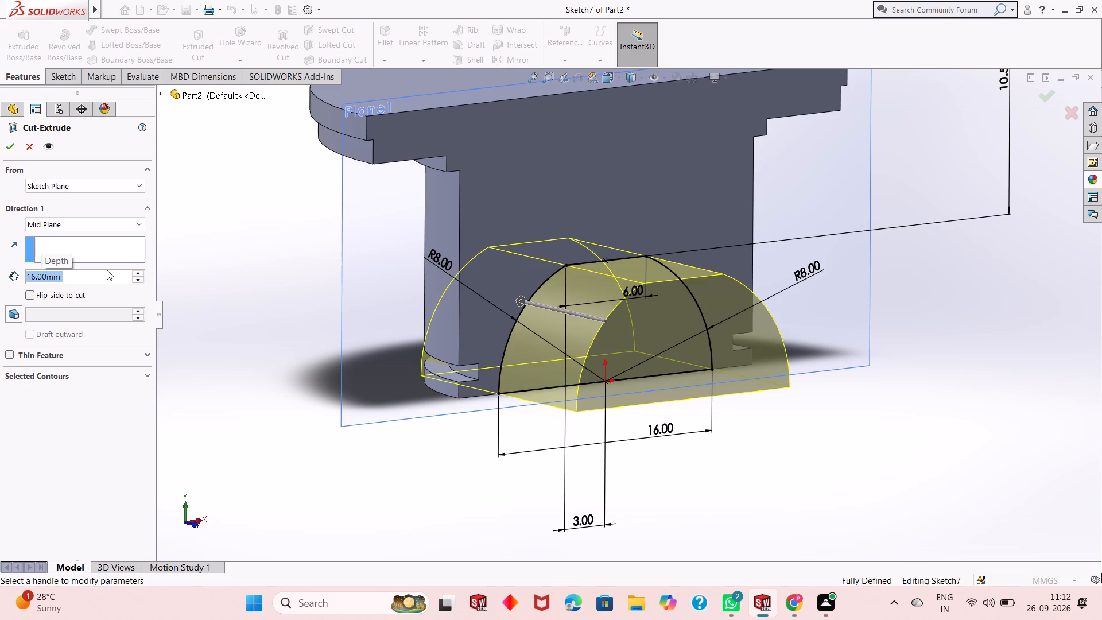
middle_drag(420, 476, 468, 429)
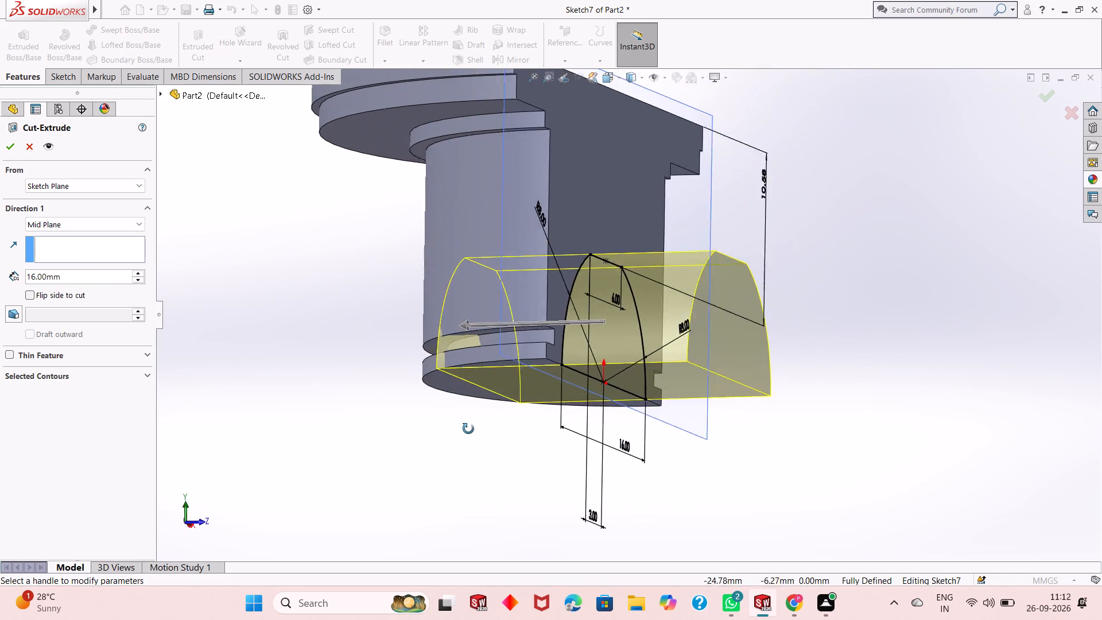
middle_drag(468, 429, 480, 458)
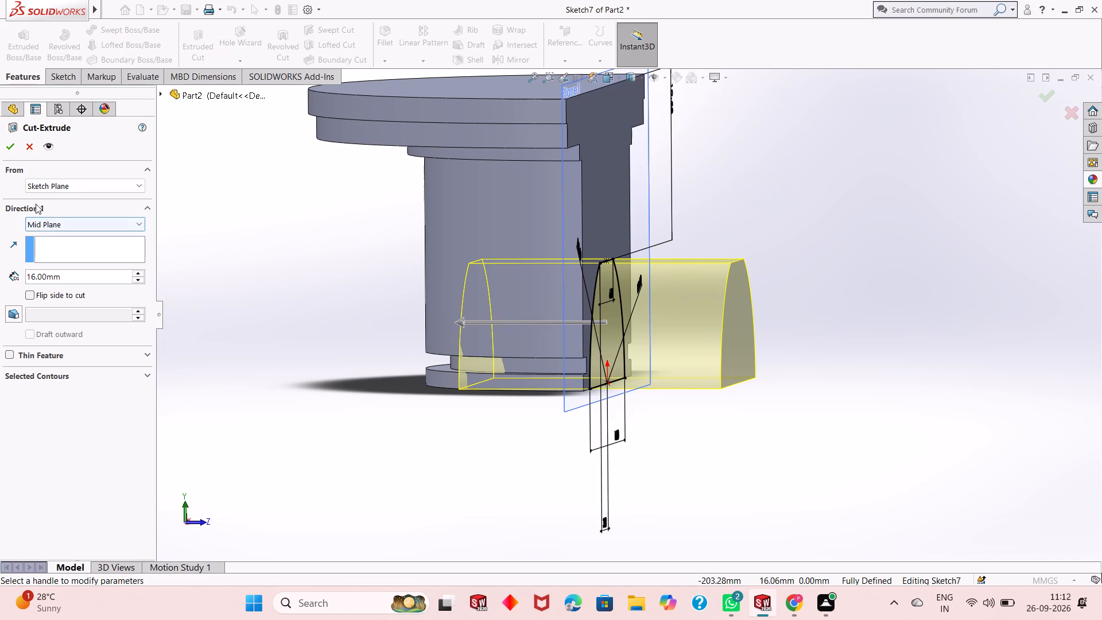
click(14, 144)
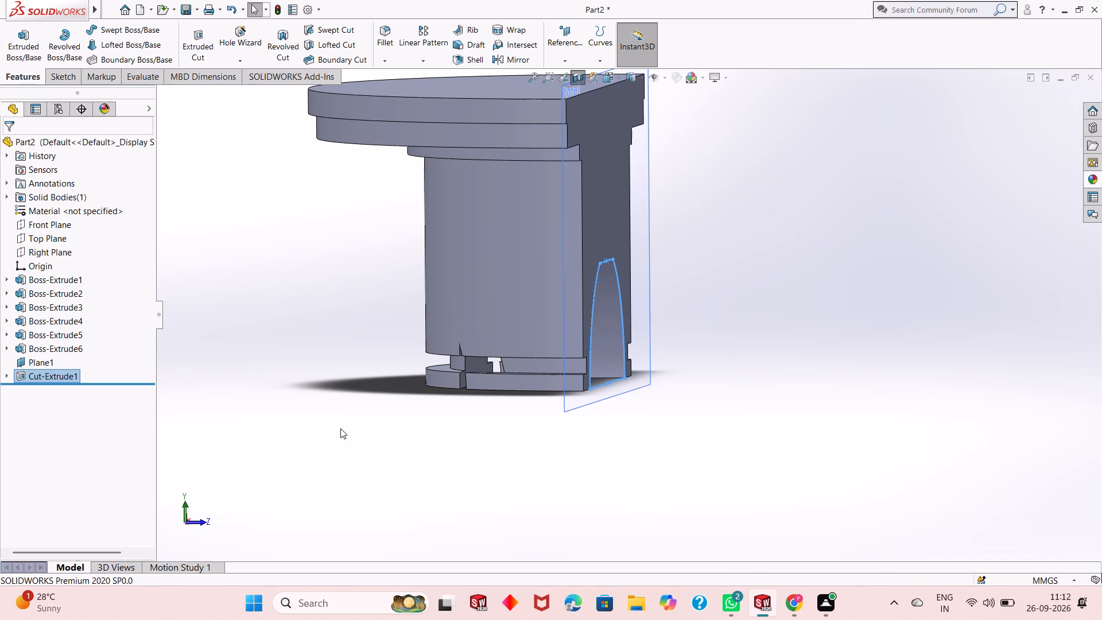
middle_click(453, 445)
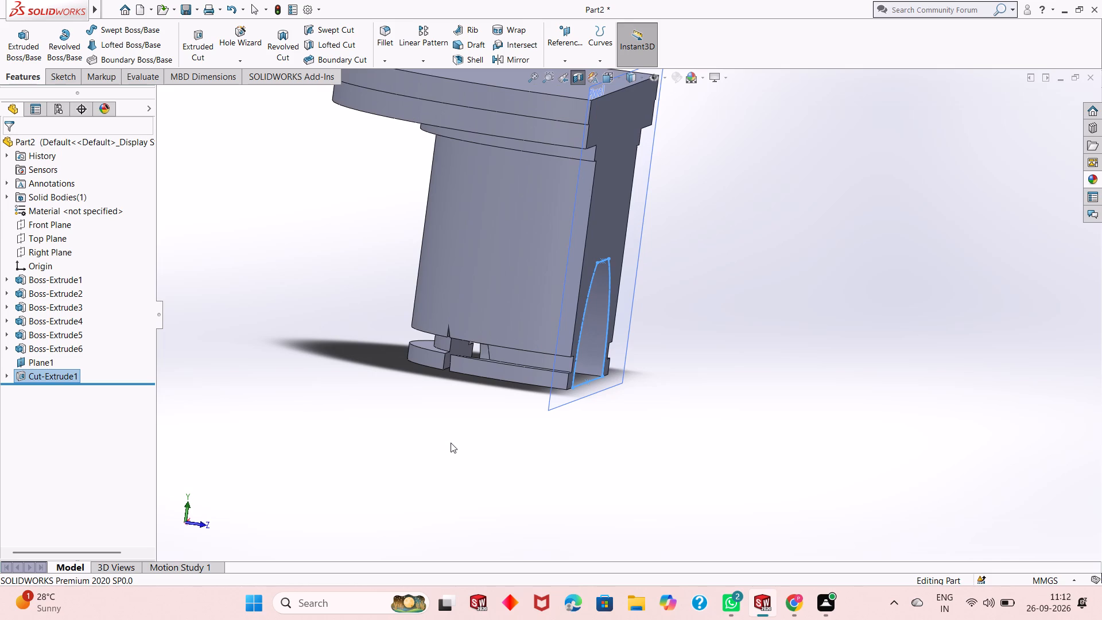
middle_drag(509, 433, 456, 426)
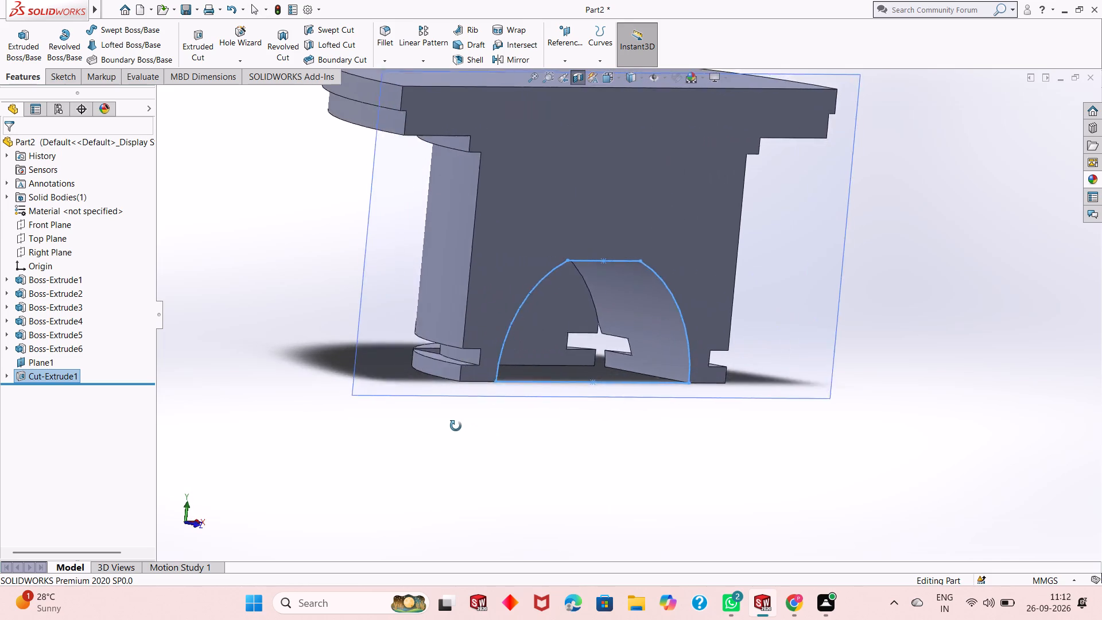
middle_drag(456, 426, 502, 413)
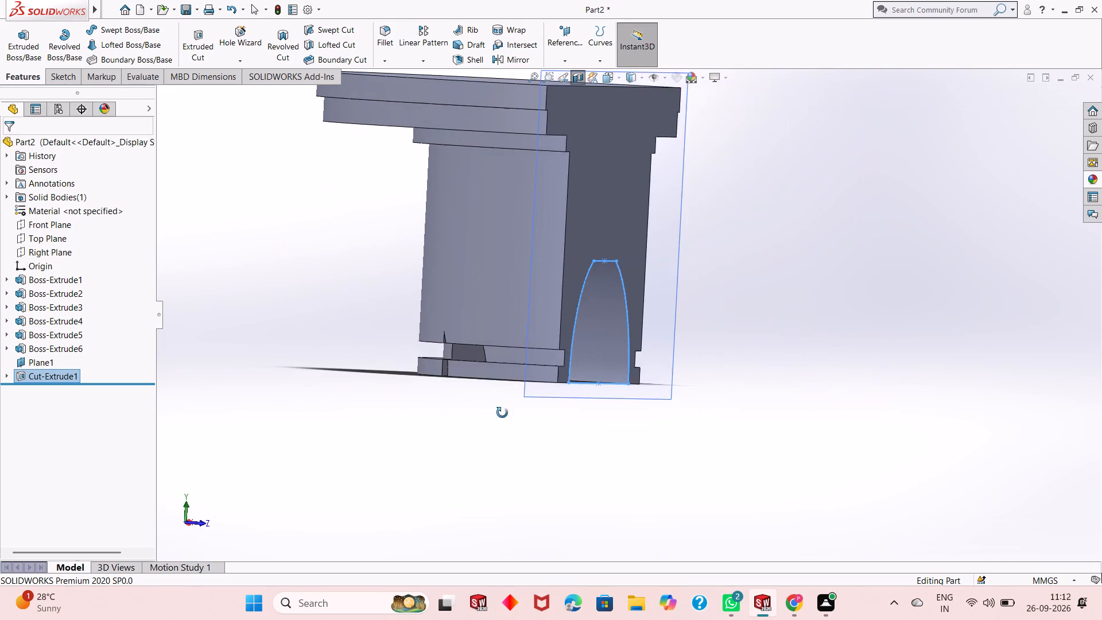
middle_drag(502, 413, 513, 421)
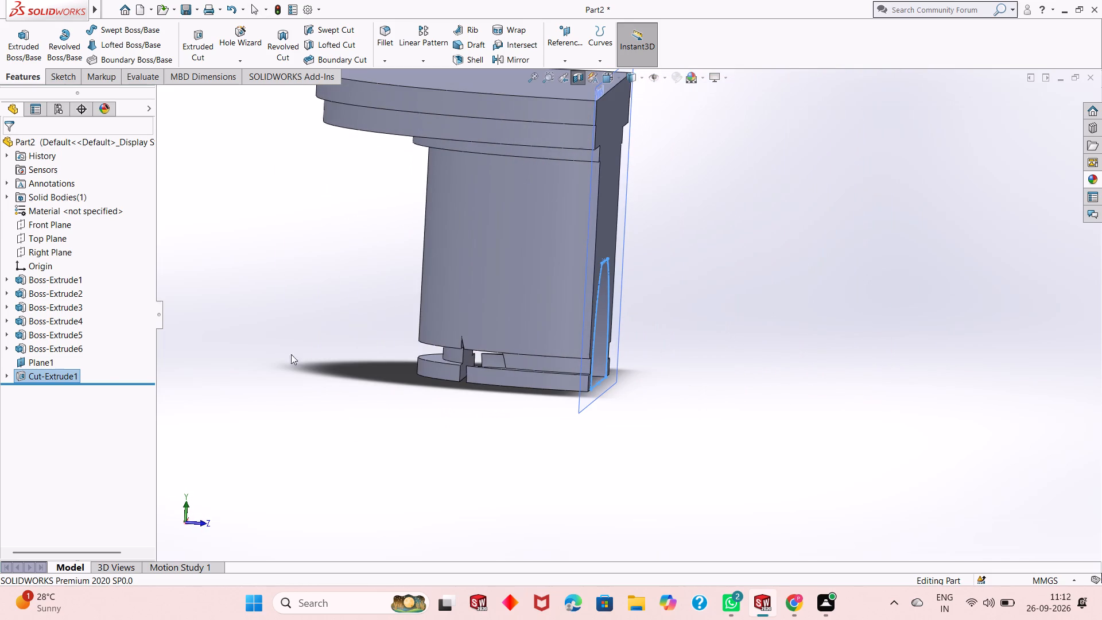
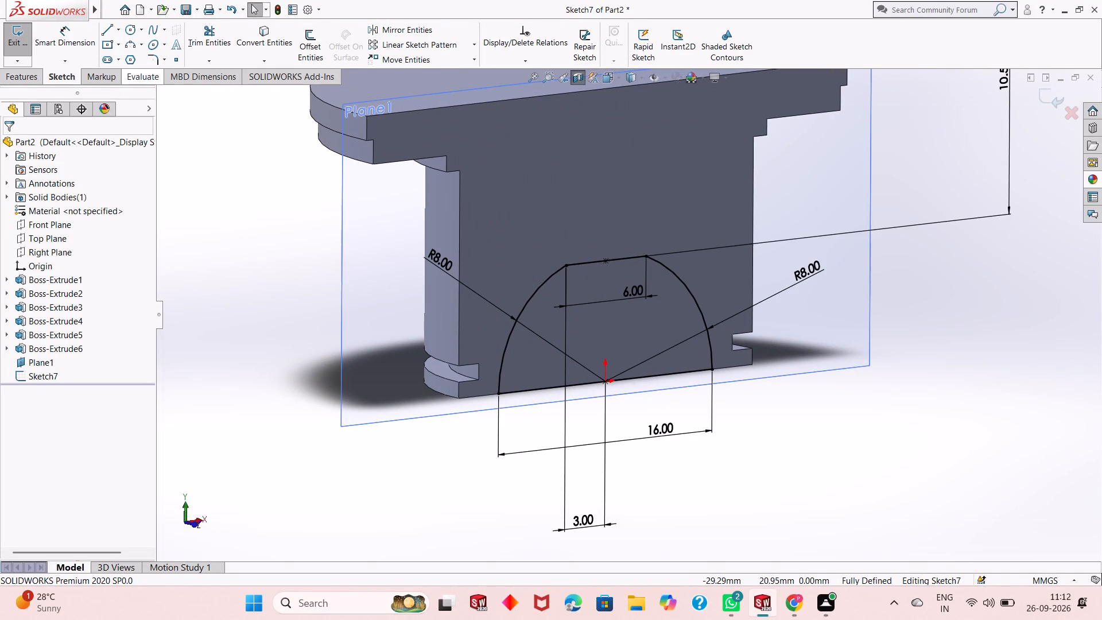
Cut-extrude the dome-shaped profile on Plane1 using the Mid Plane end condition and a 6 mm depth.
click(27, 79)
click(199, 40)
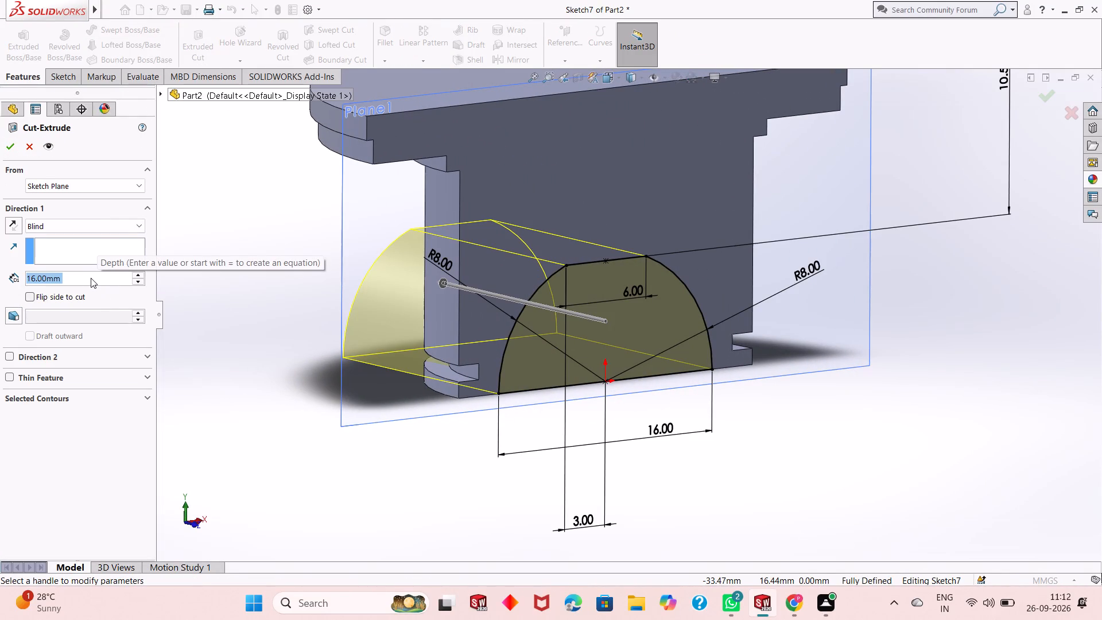
key(6)
key(Return)
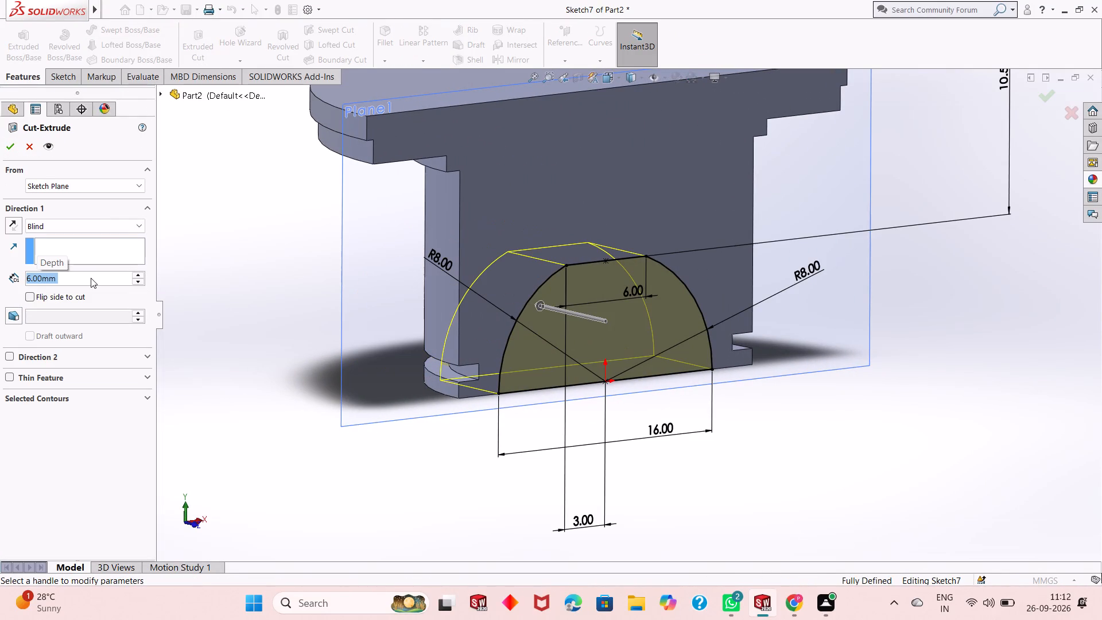
click(100, 227)
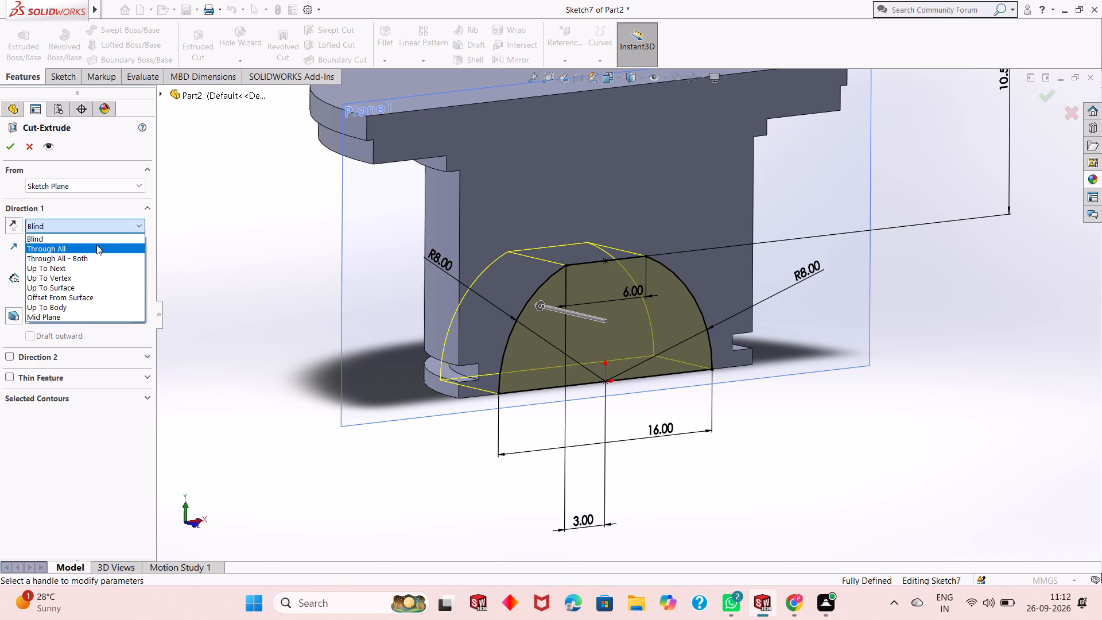
click(84, 320)
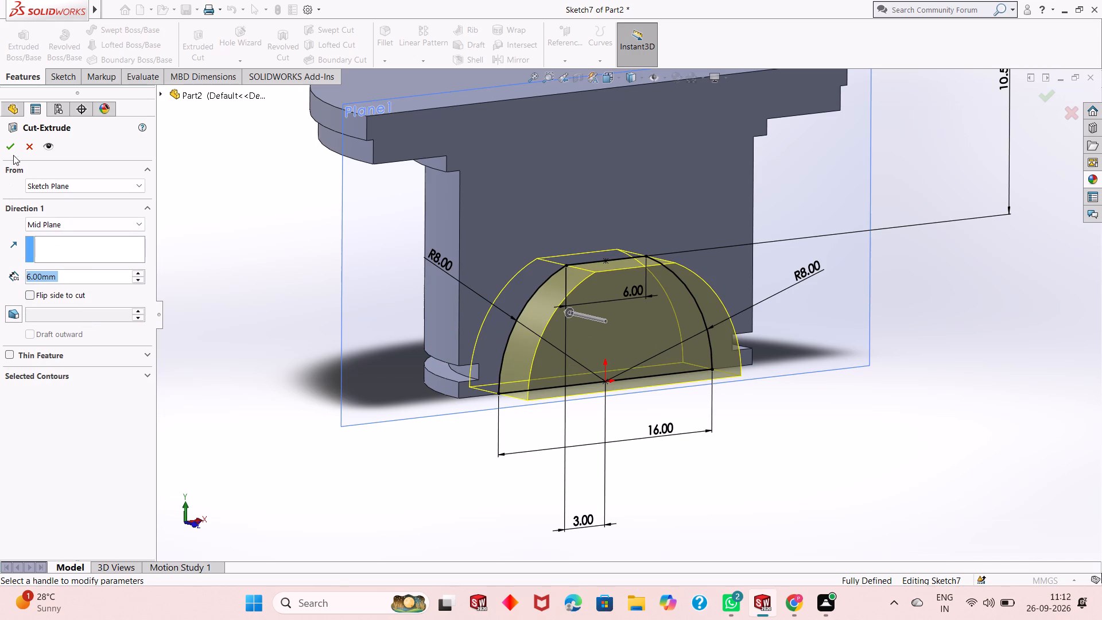
click(9, 145)
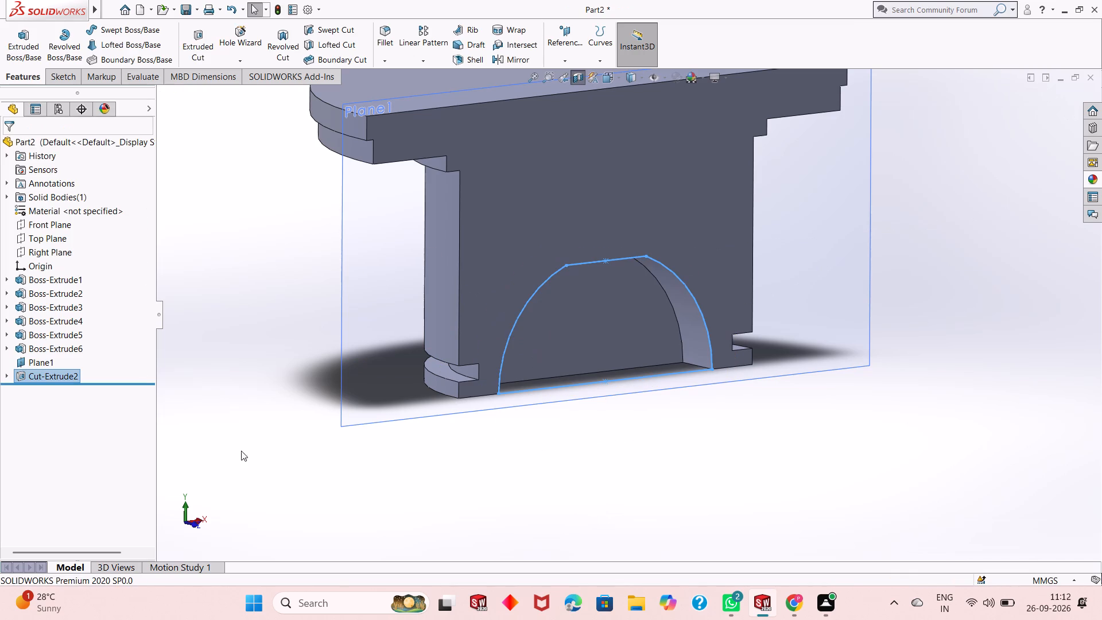
Hide the reference plane Plane1.
middle_click(543, 449)
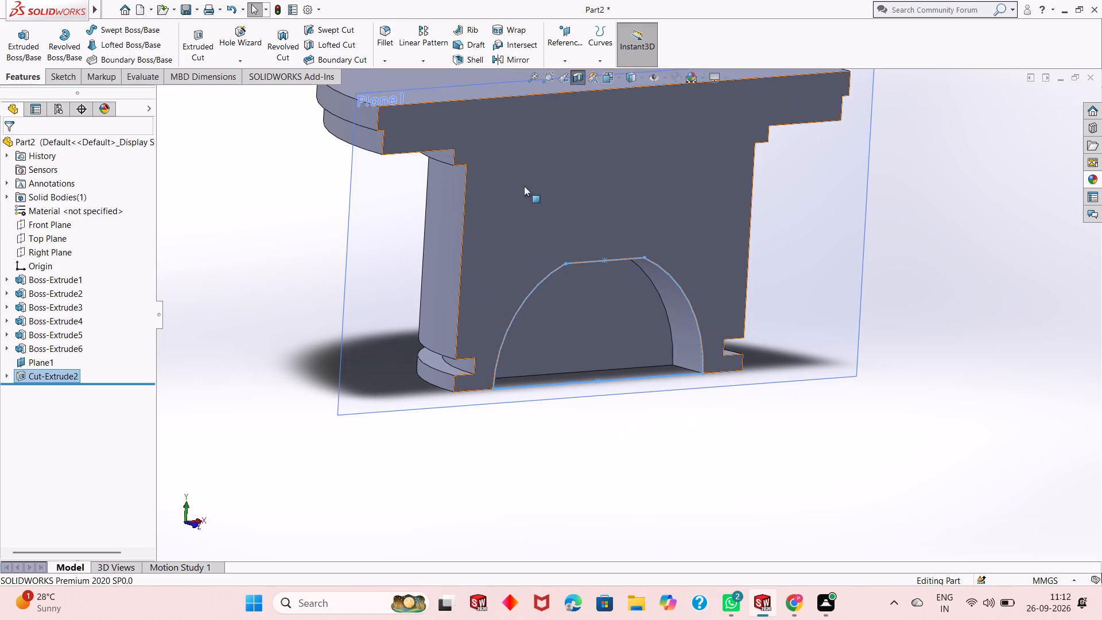
scroll(643, 228, up, 2)
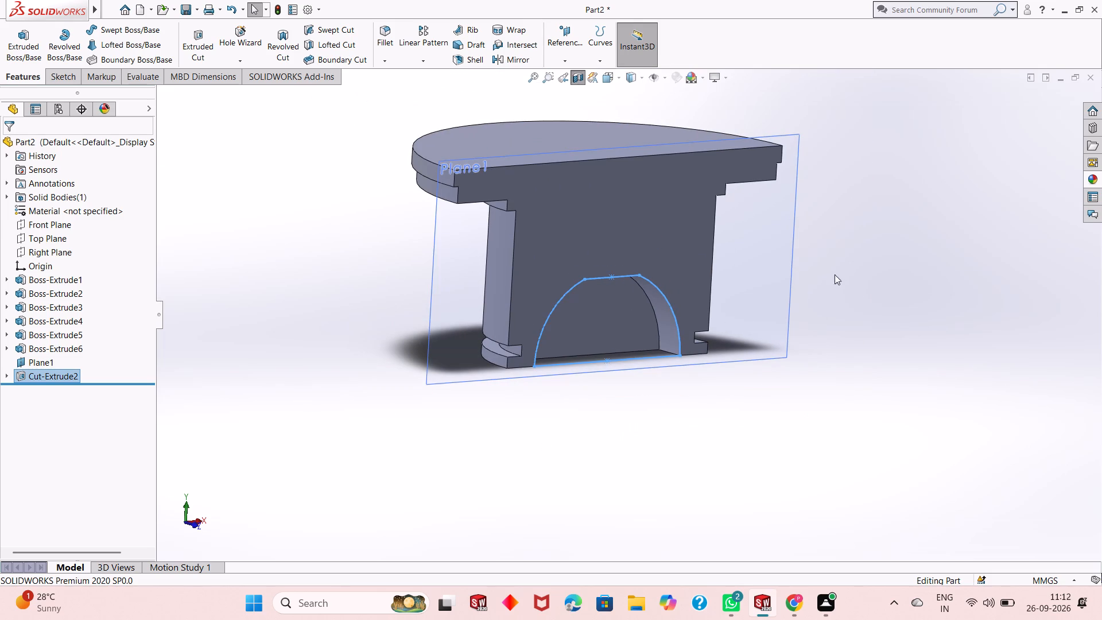
click(828, 268)
right_click(787, 249)
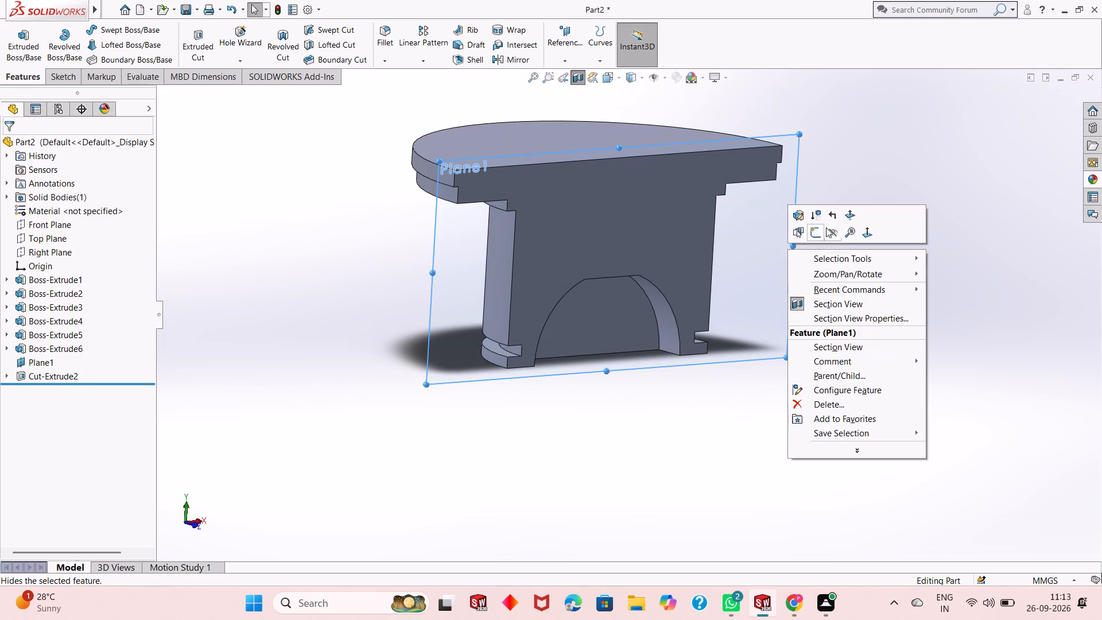
click(835, 228)
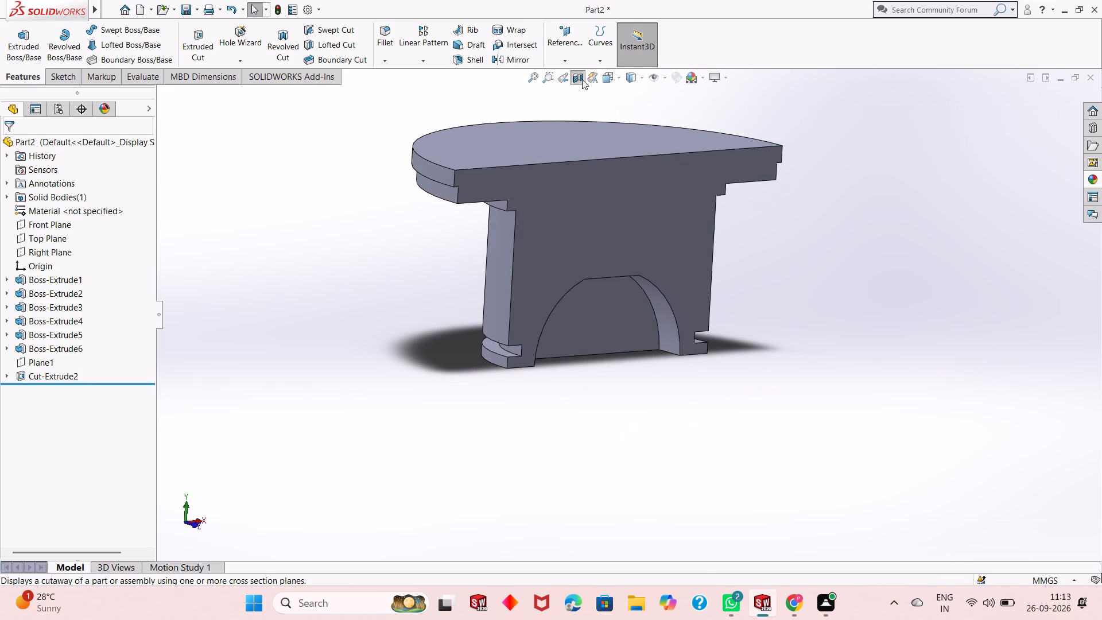
Turn off the section view to display the whole part.
click(580, 76)
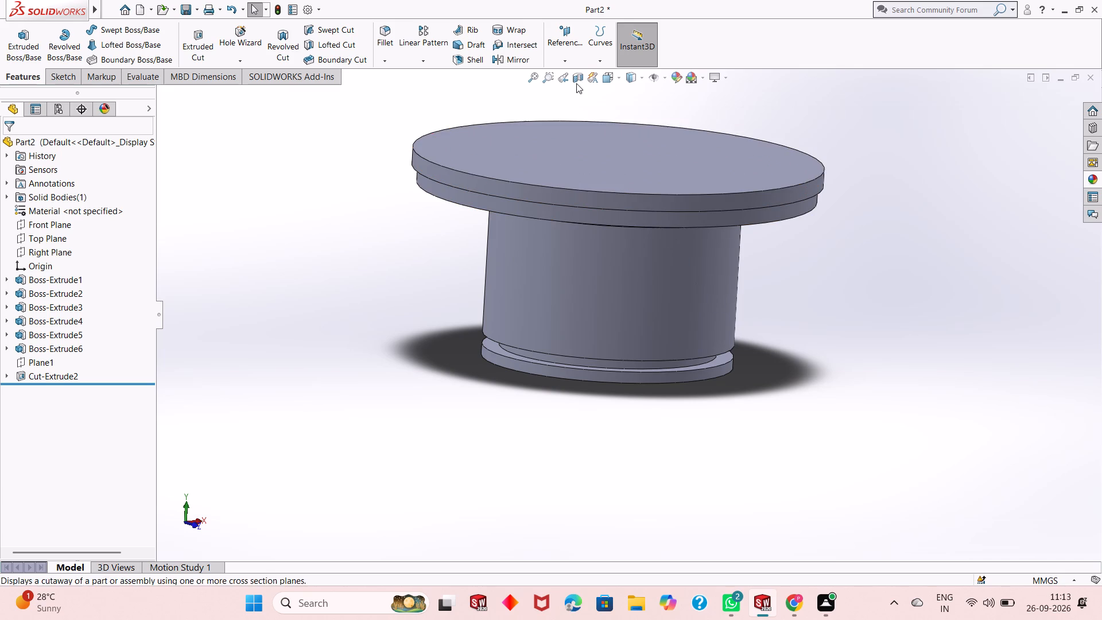
click(576, 83)
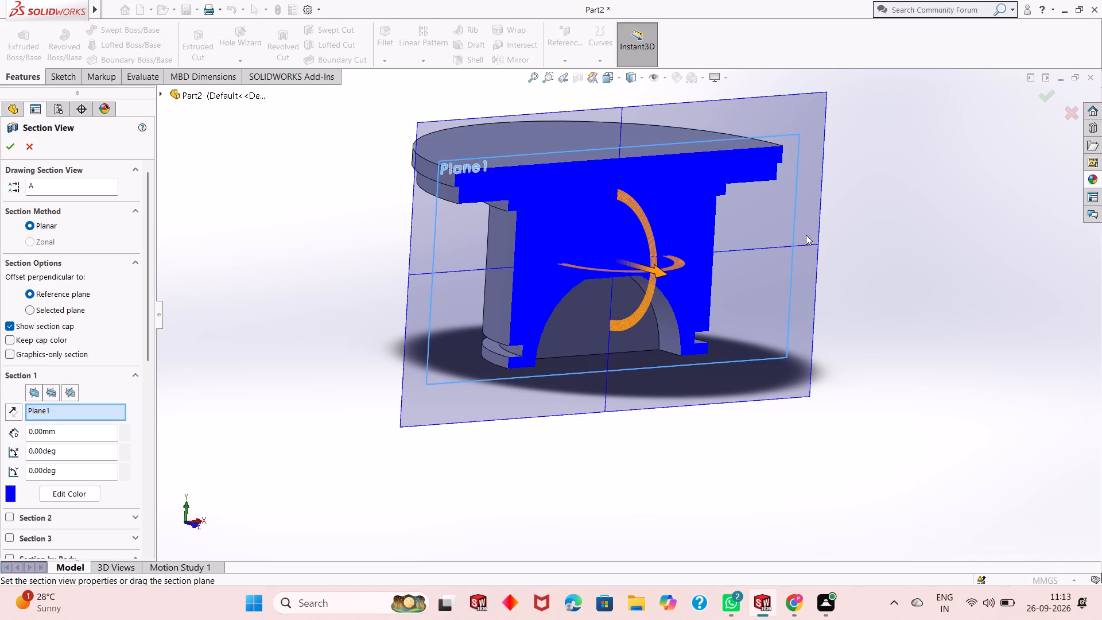
click(26, 142)
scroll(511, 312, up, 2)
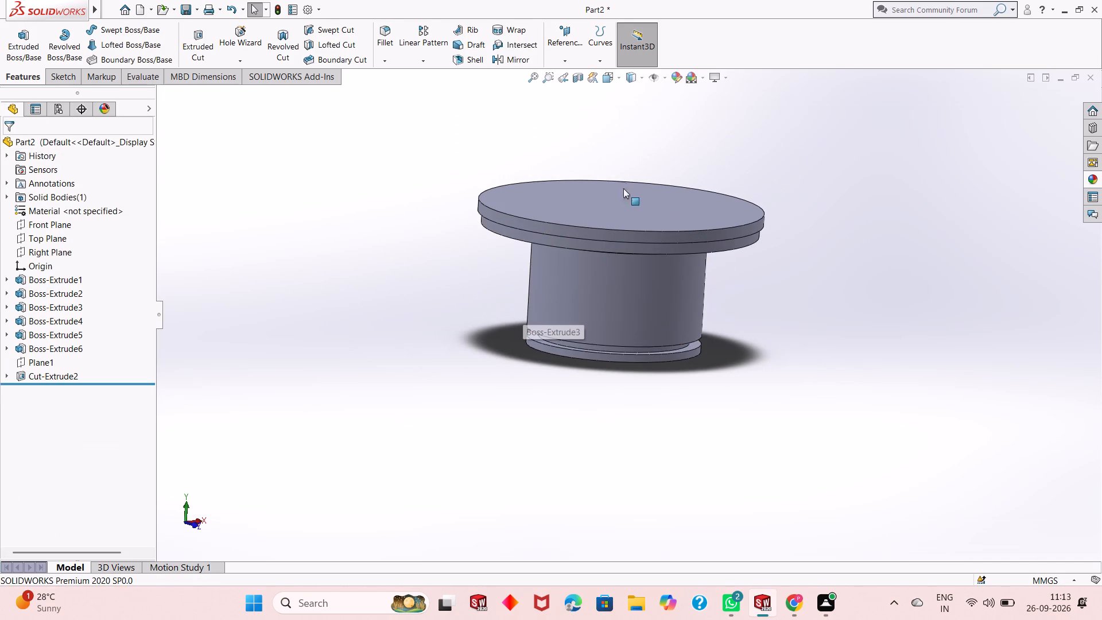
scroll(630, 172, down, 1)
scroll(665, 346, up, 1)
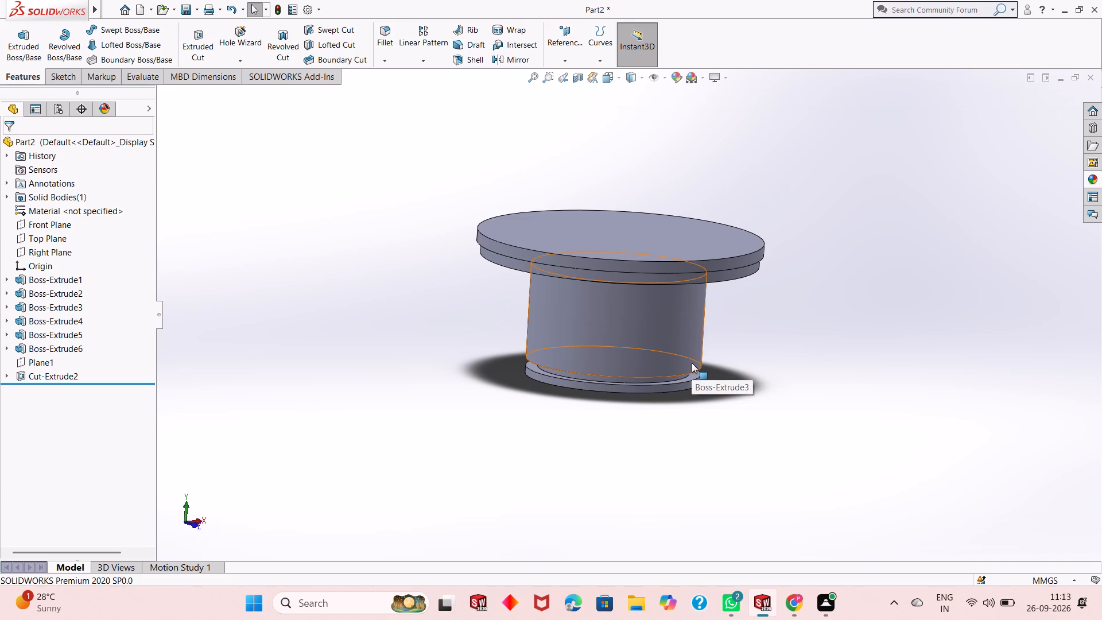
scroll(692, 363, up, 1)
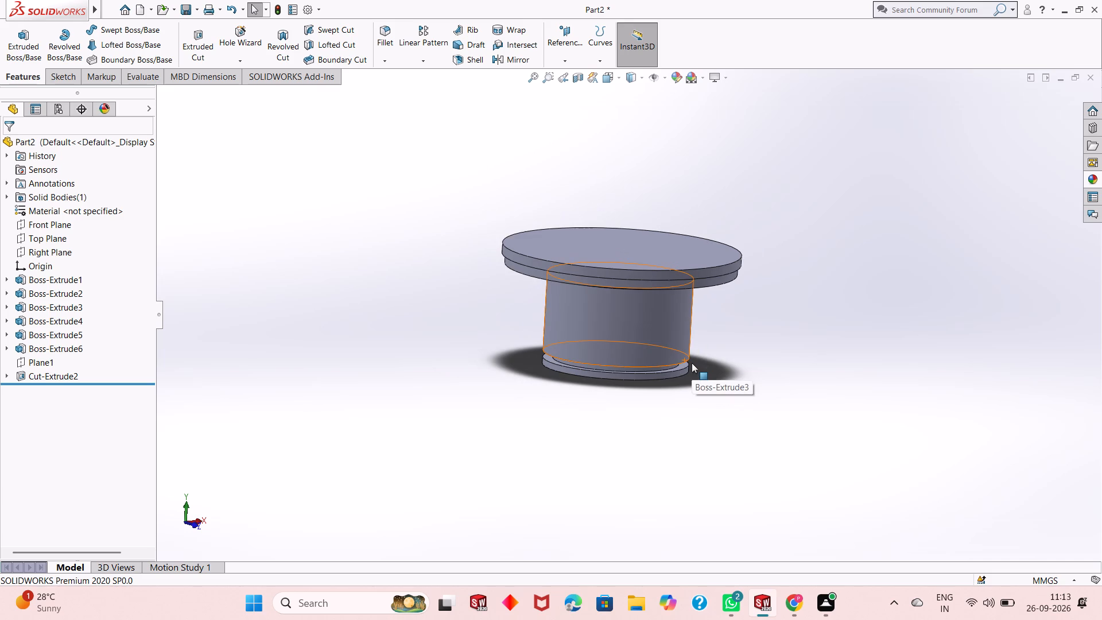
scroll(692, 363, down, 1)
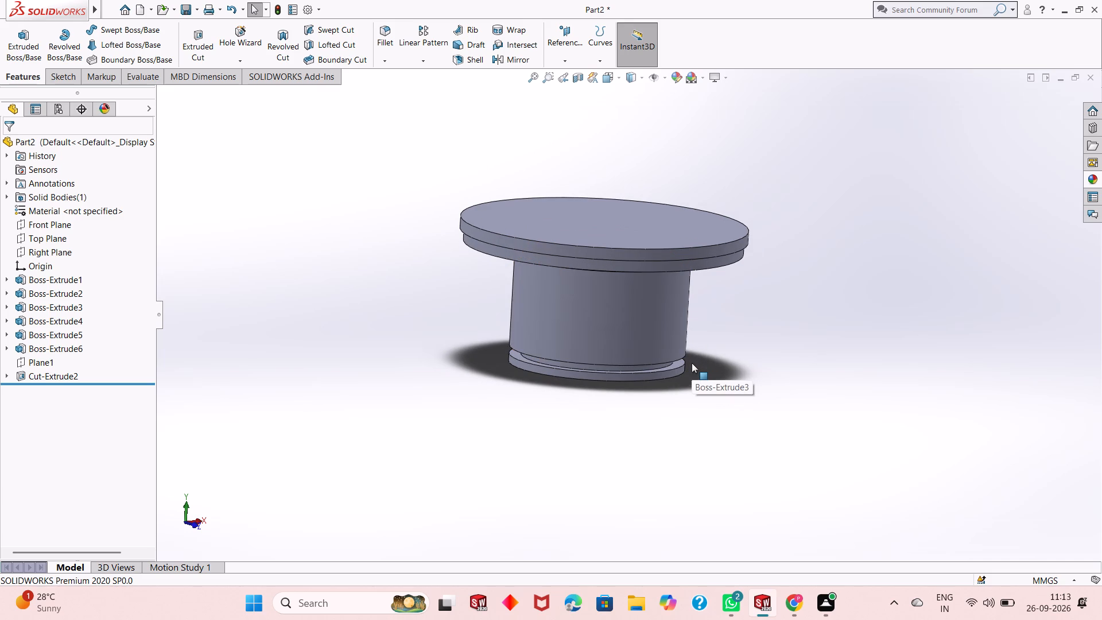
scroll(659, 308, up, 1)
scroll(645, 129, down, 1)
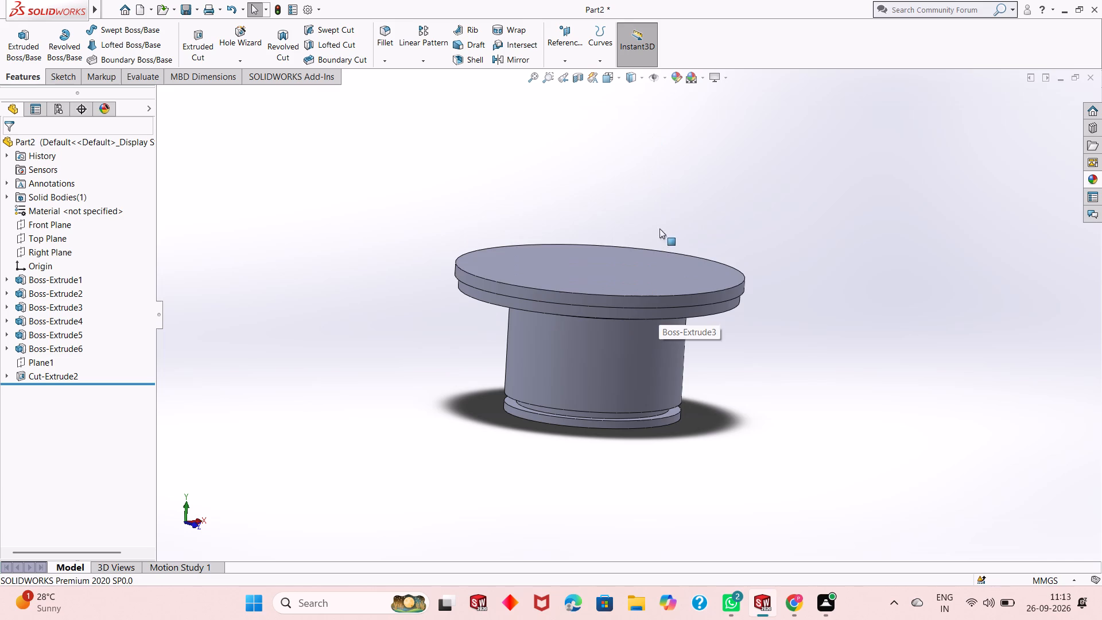
On the part's top circular face, sketch a circle of about 12.3 mm radius centred on the origin.
click(645, 270)
click(700, 240)
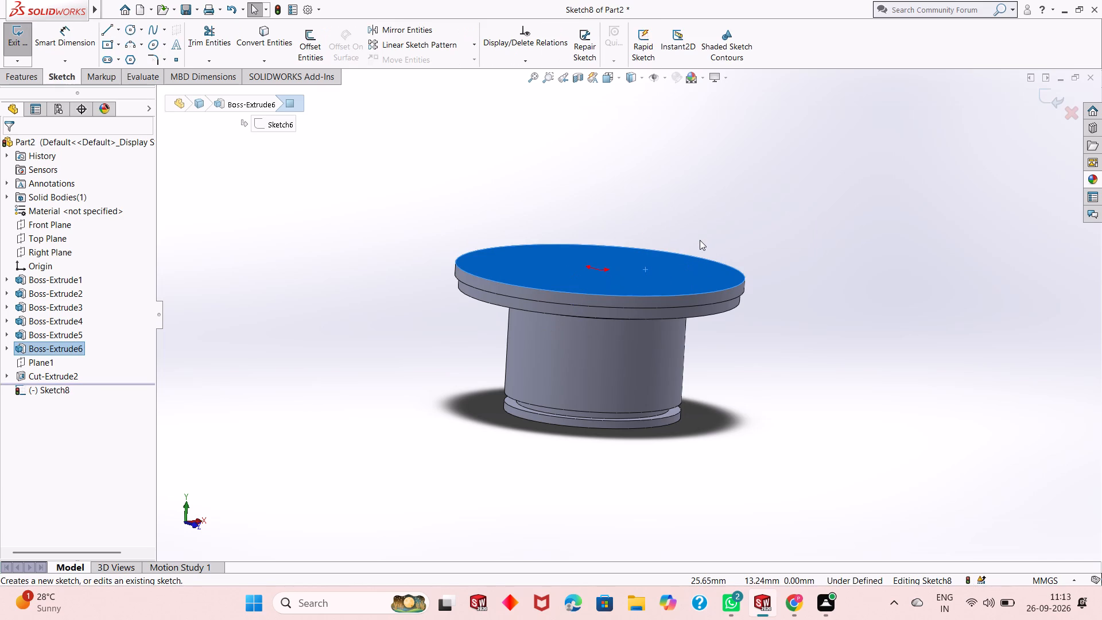
key(ctrl+8)
key(Escape)
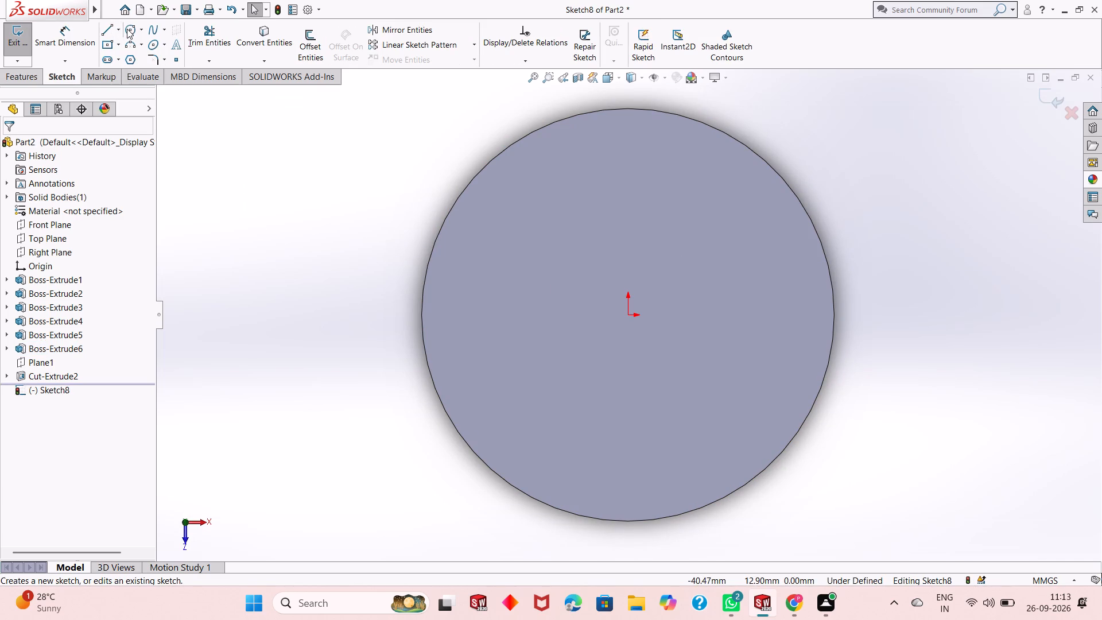
click(127, 29)
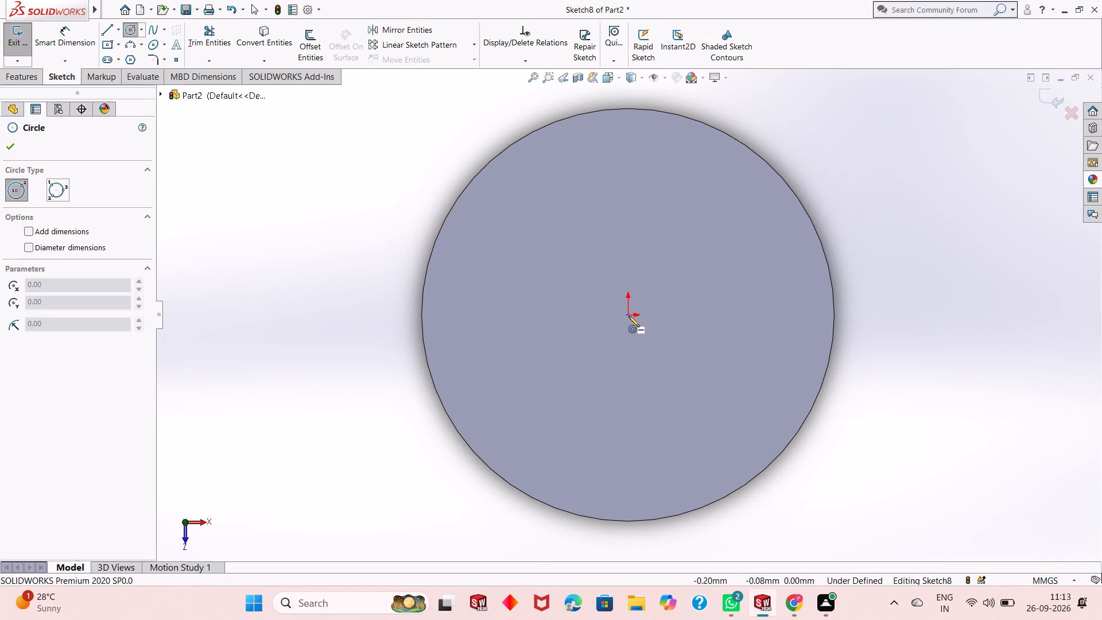
click(628, 316)
click(690, 188)
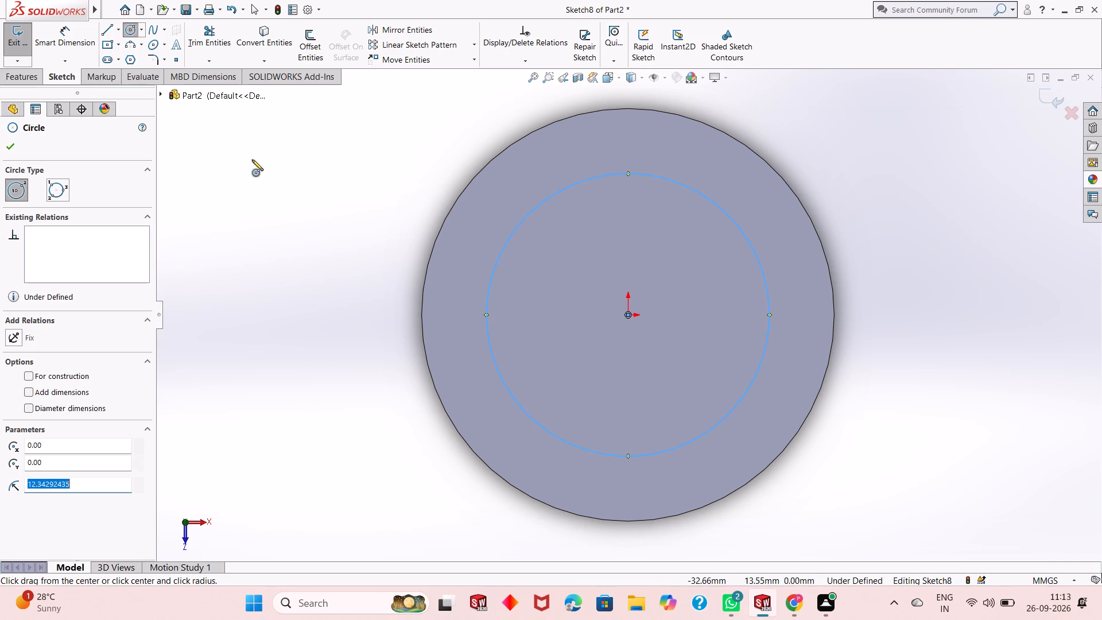
right_click(201, 173)
click(220, 181)
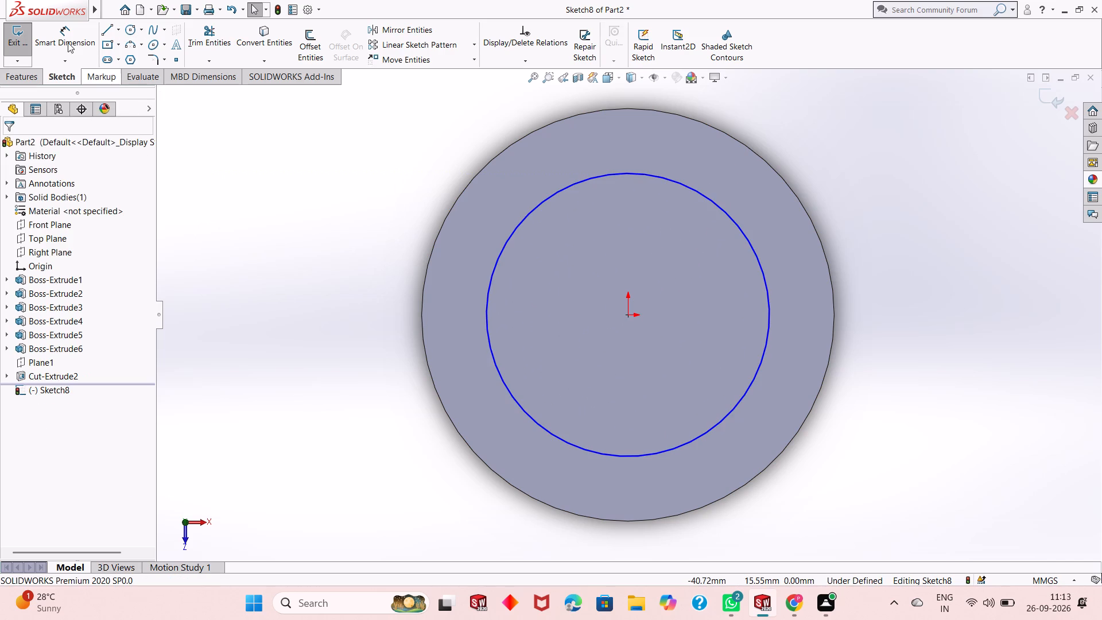
Dimension the origin-centred circle's diameter at 30 mm.
click(56, 42)
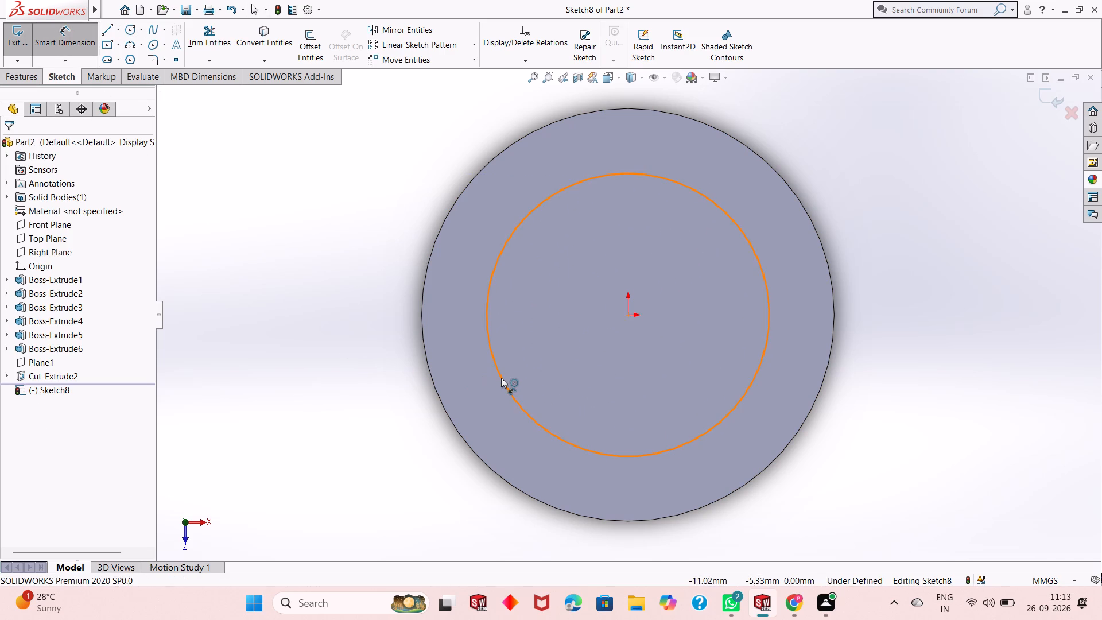
click(501, 378)
click(336, 502)
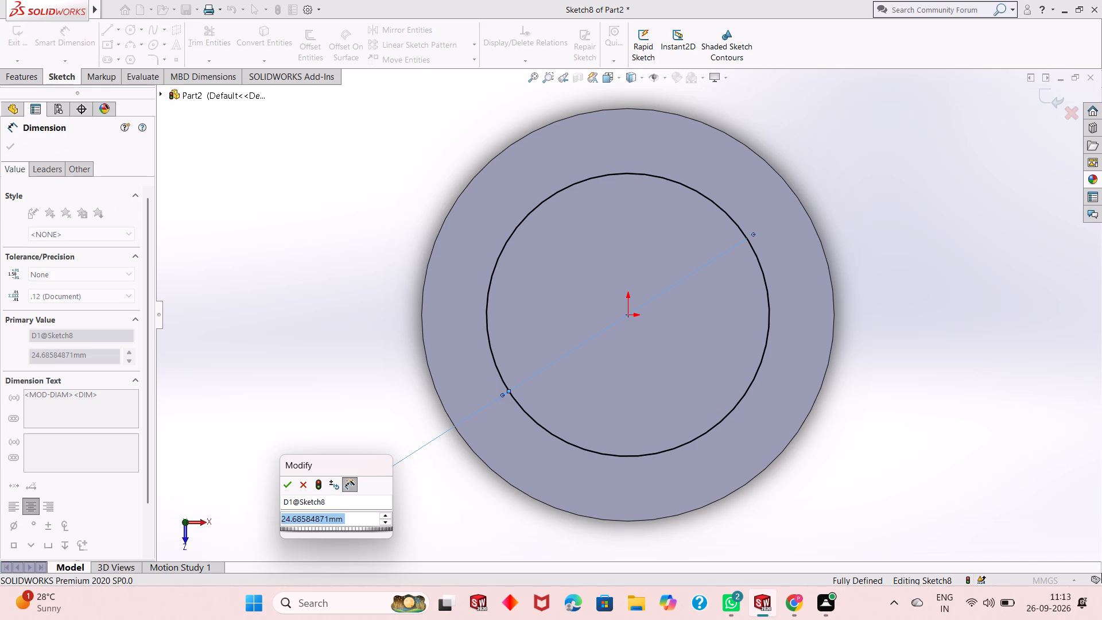
text(30)
key(Return)
right_click(246, 246)
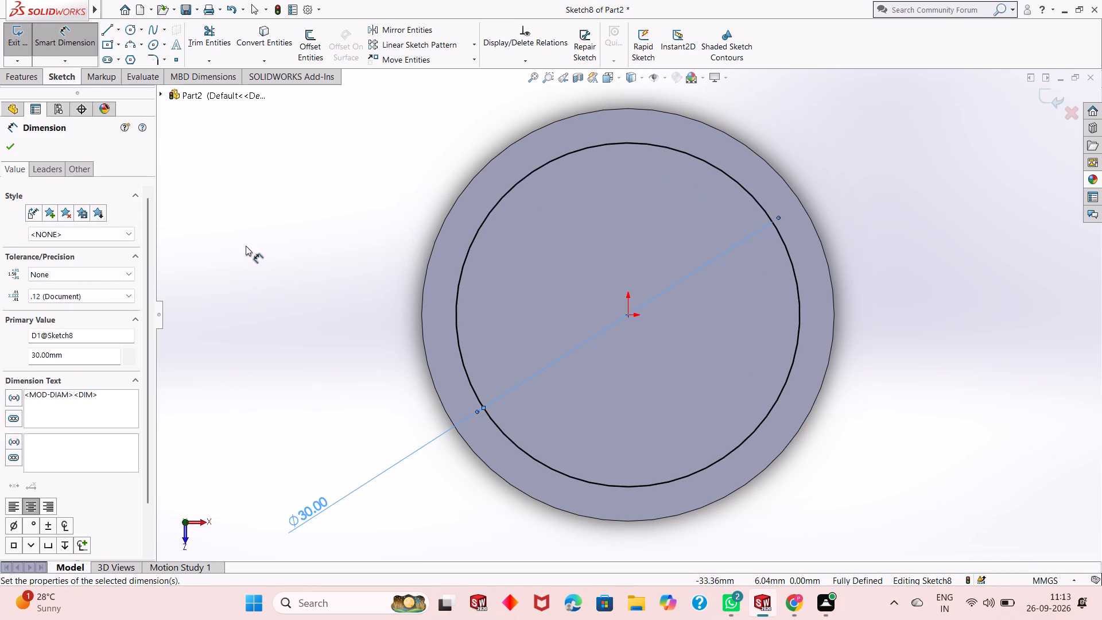
click(272, 288)
Sketch a small circle of about 1.4 mm radius centred on the 30 mm circle, 15 mm straight above the origin.
click(129, 27)
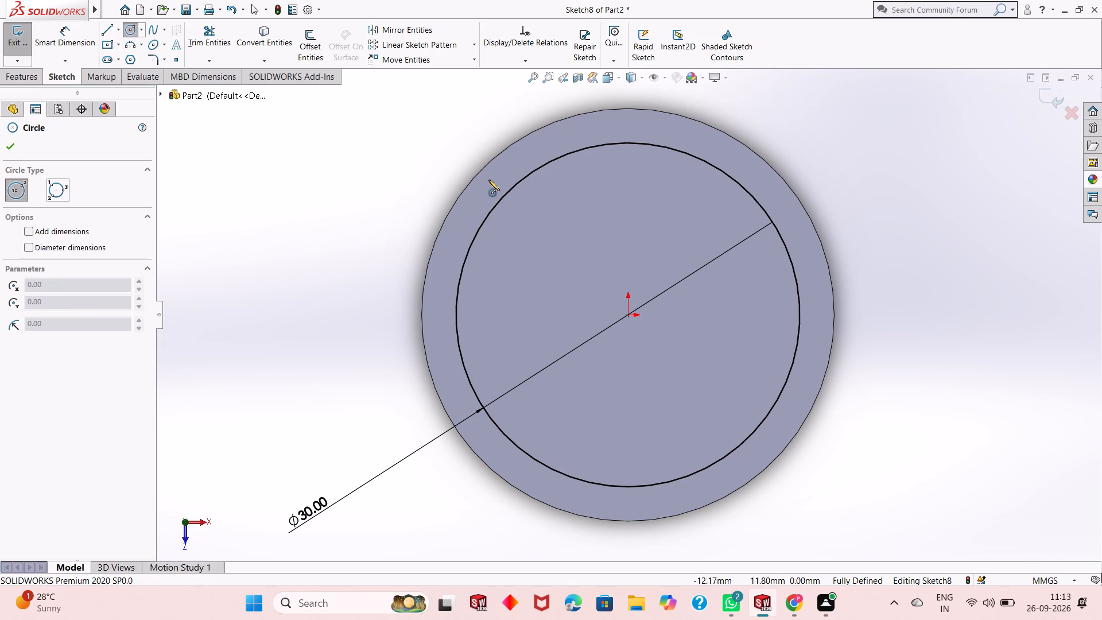
click(627, 143)
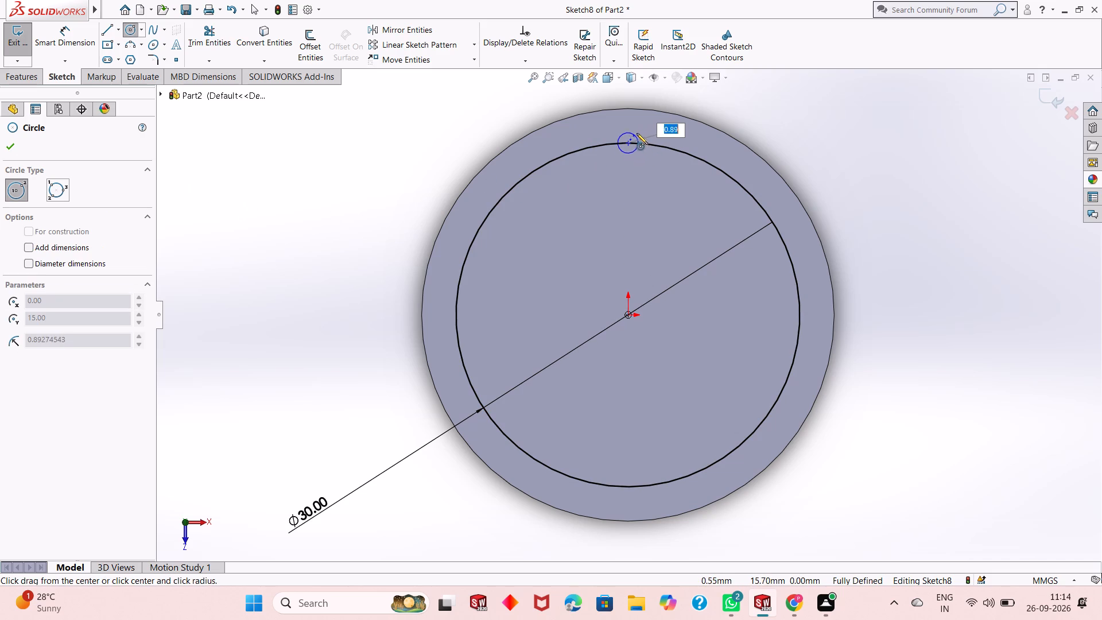
click(638, 131)
right_click(369, 156)
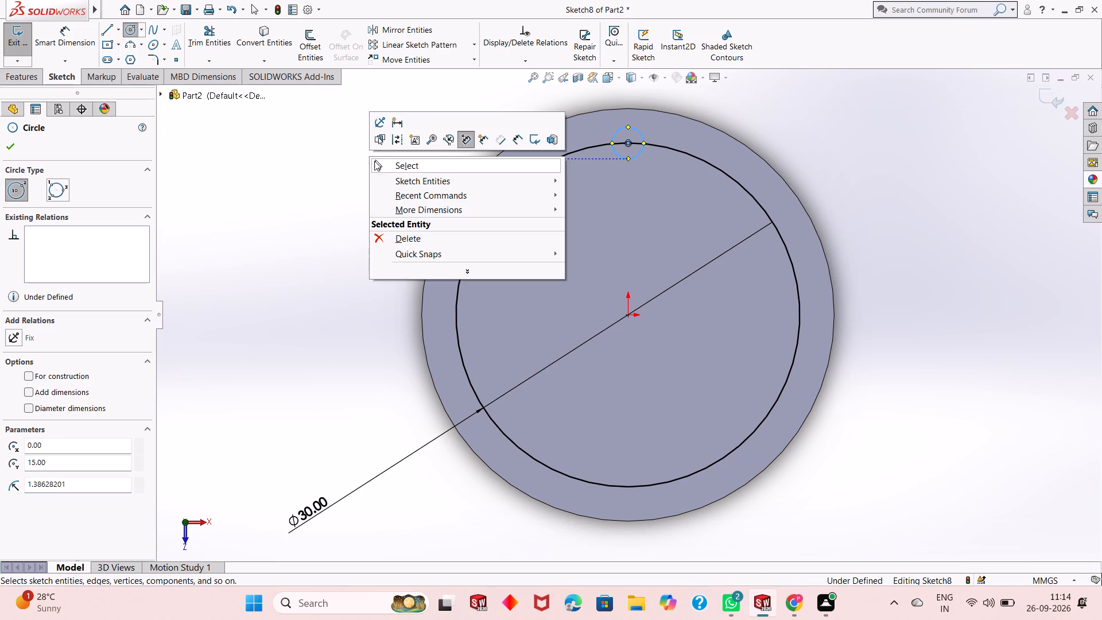
click(385, 165)
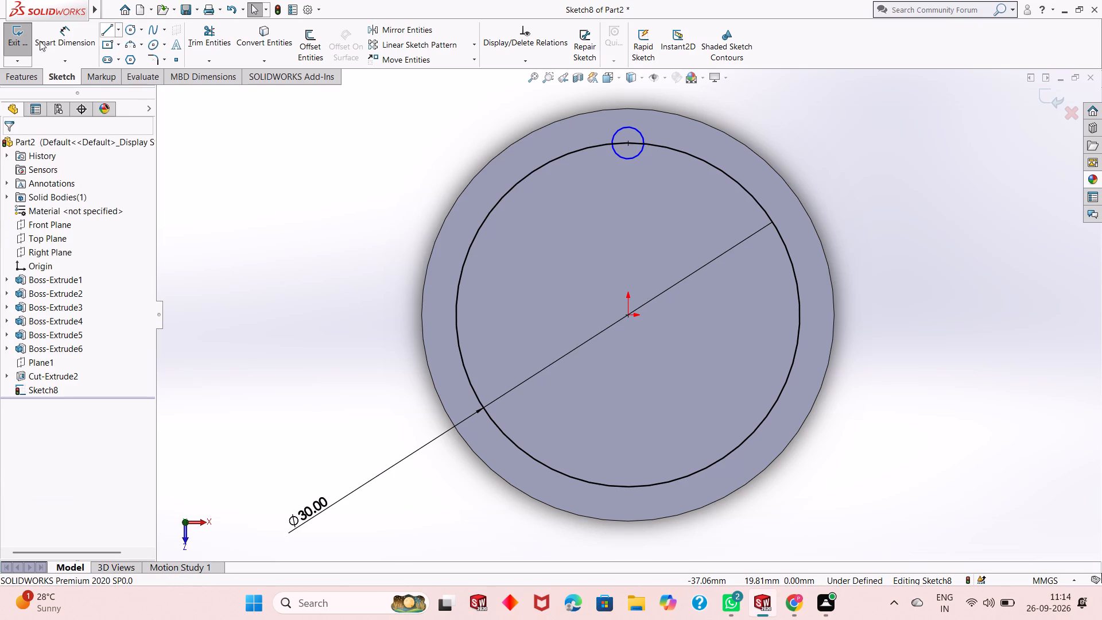
Dimension the small circle's diameter at 3 mm.
click(59, 42)
click(620, 152)
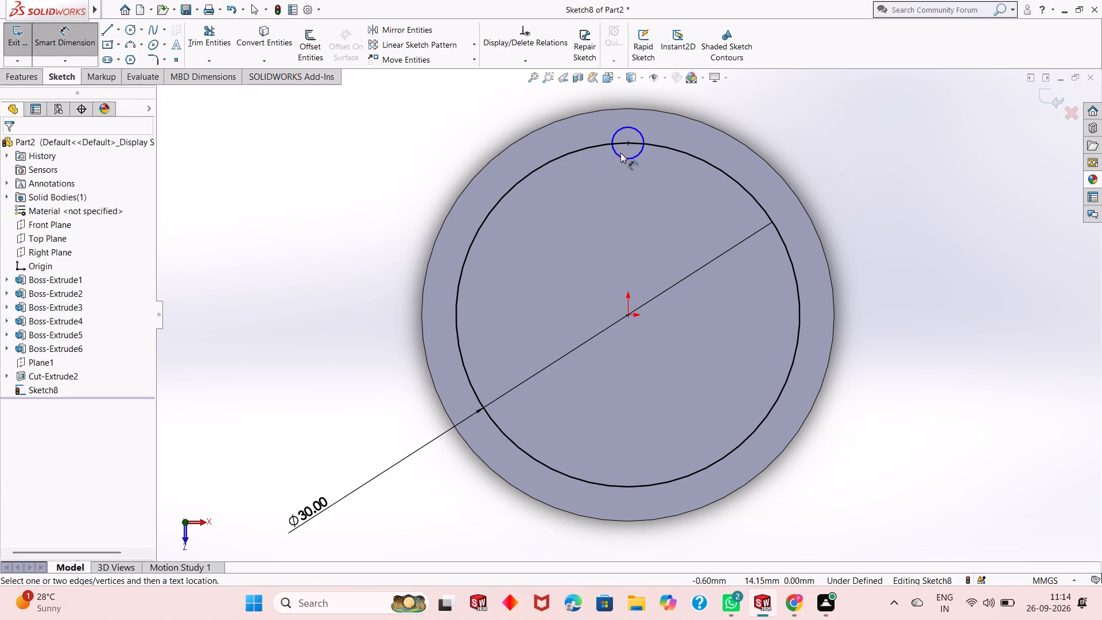
click(619, 157)
click(572, 237)
key(3)
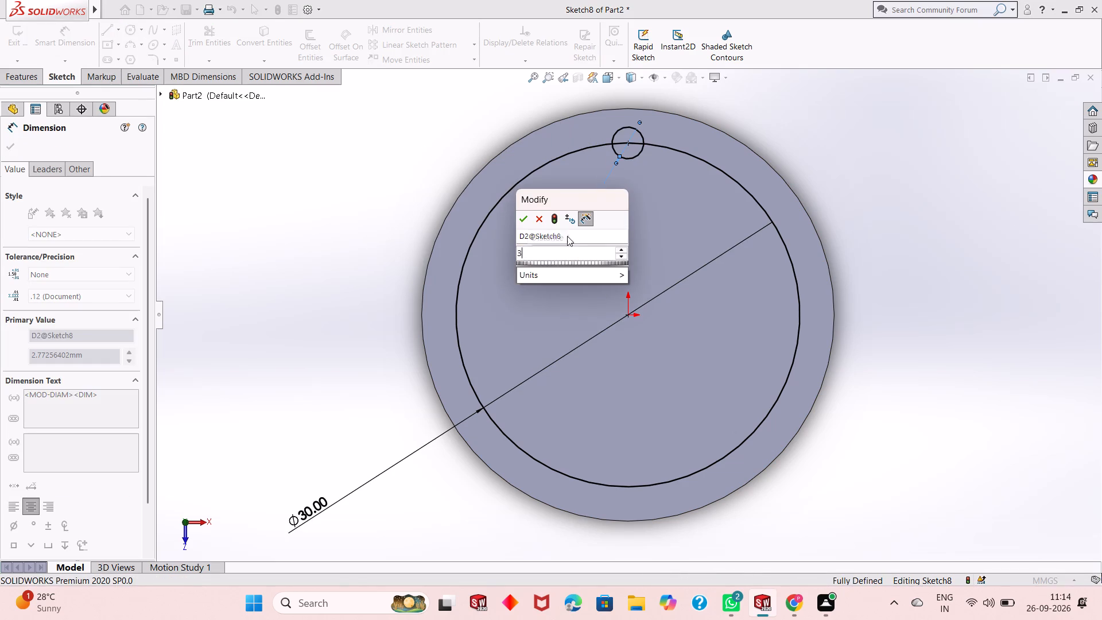
key(Return)
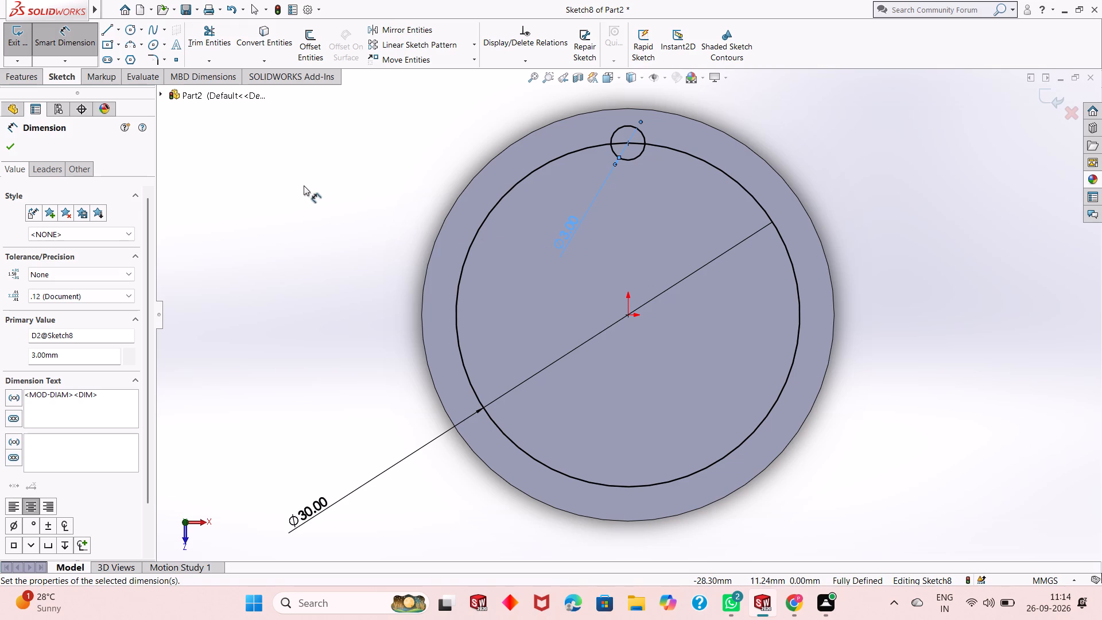
right_click(303, 185)
click(350, 217)
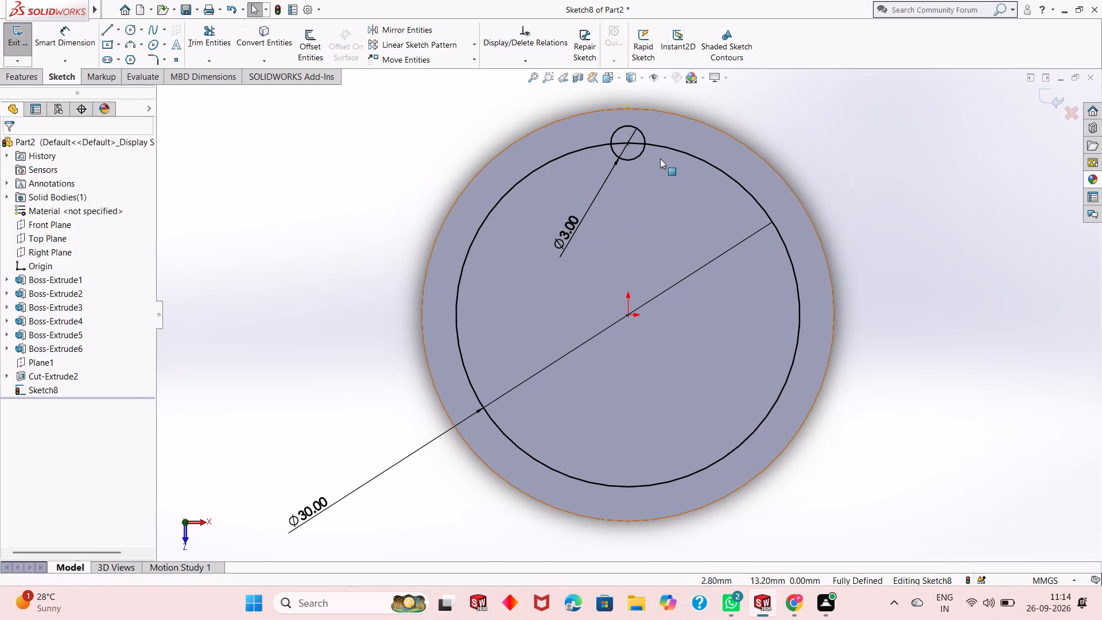
Create a circular sketch pattern of the 3 mm circle around the origin with 8 equally spaced instances over 360 degrees.
click(639, 155)
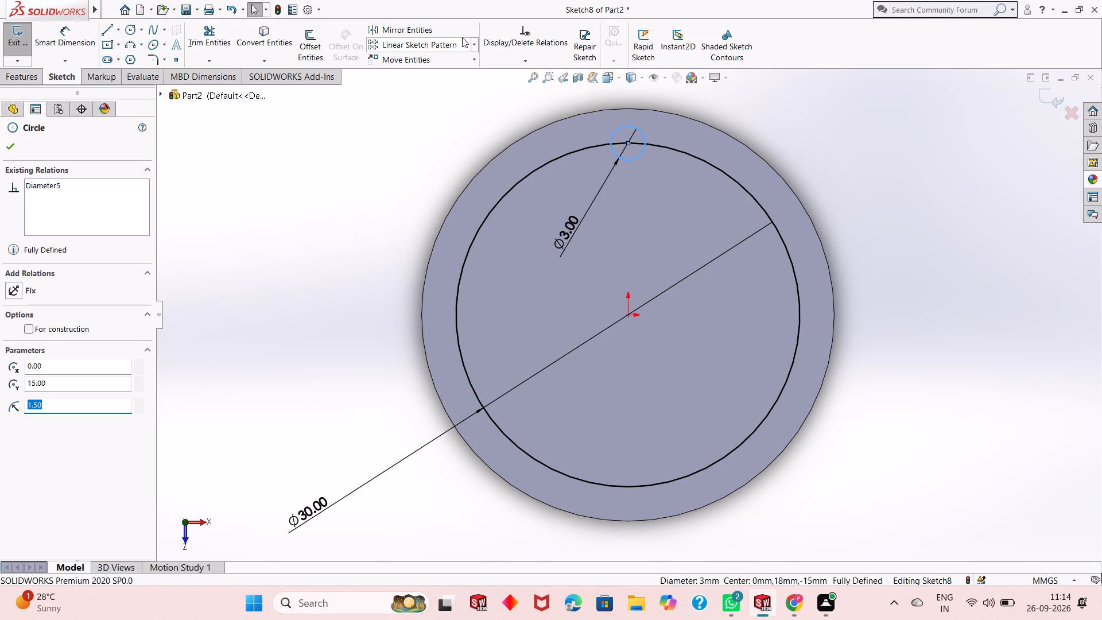
click(474, 41)
click(468, 75)
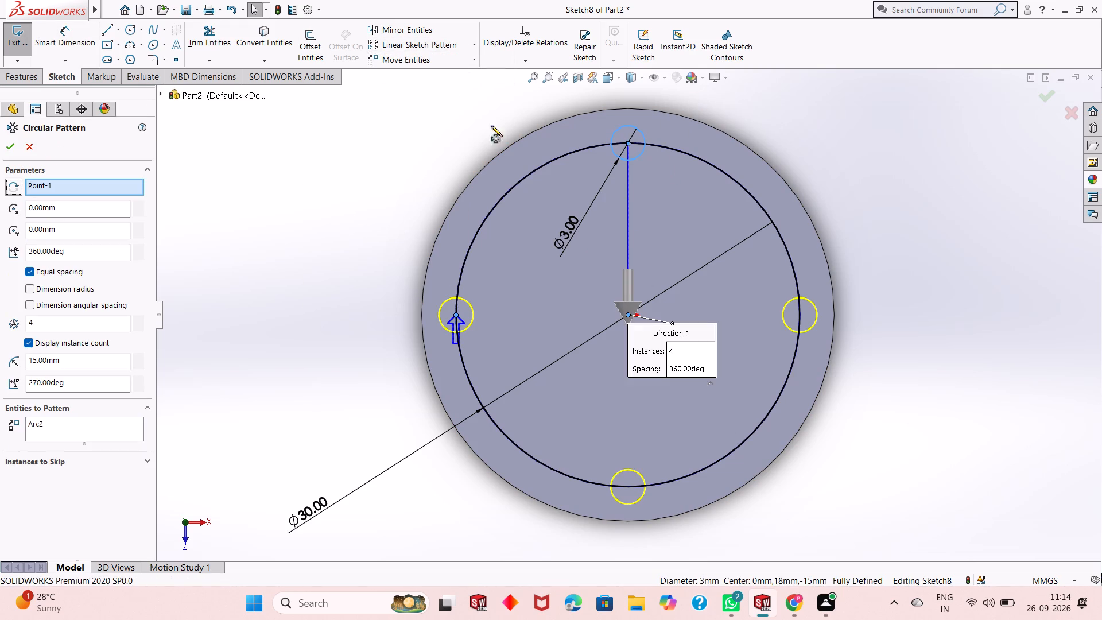
double_click(48, 322)
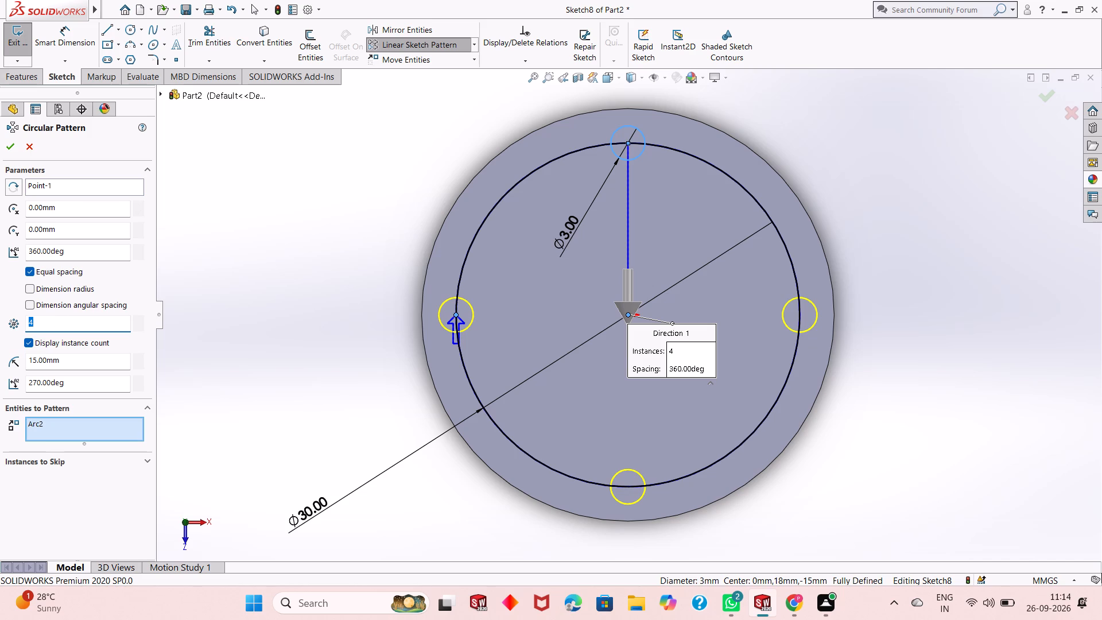
key(8)
key(Return)
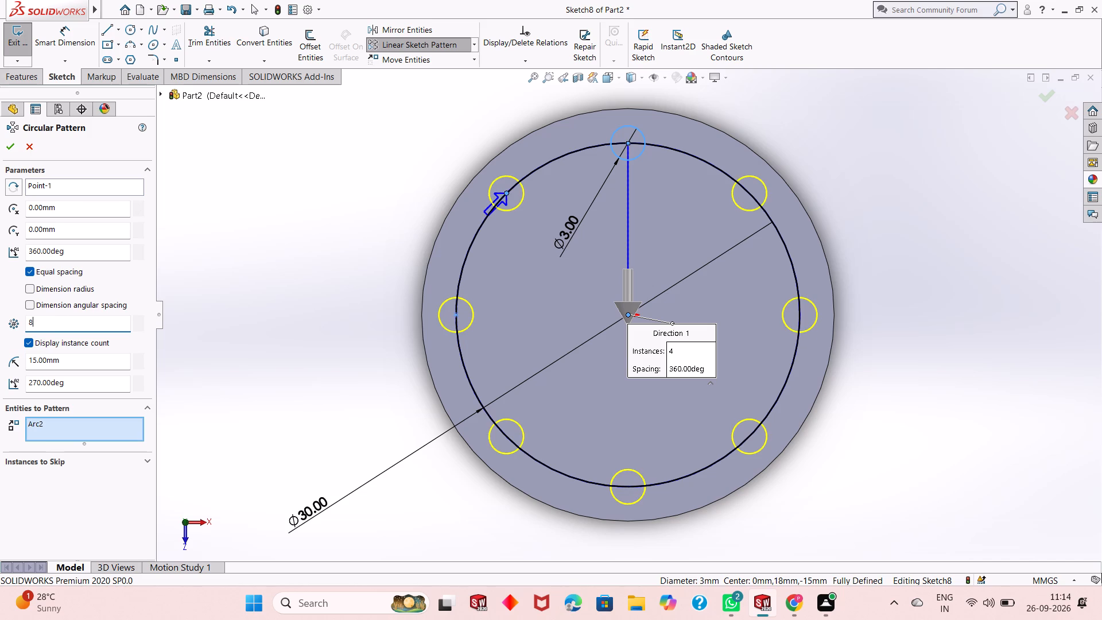
click(7, 152)
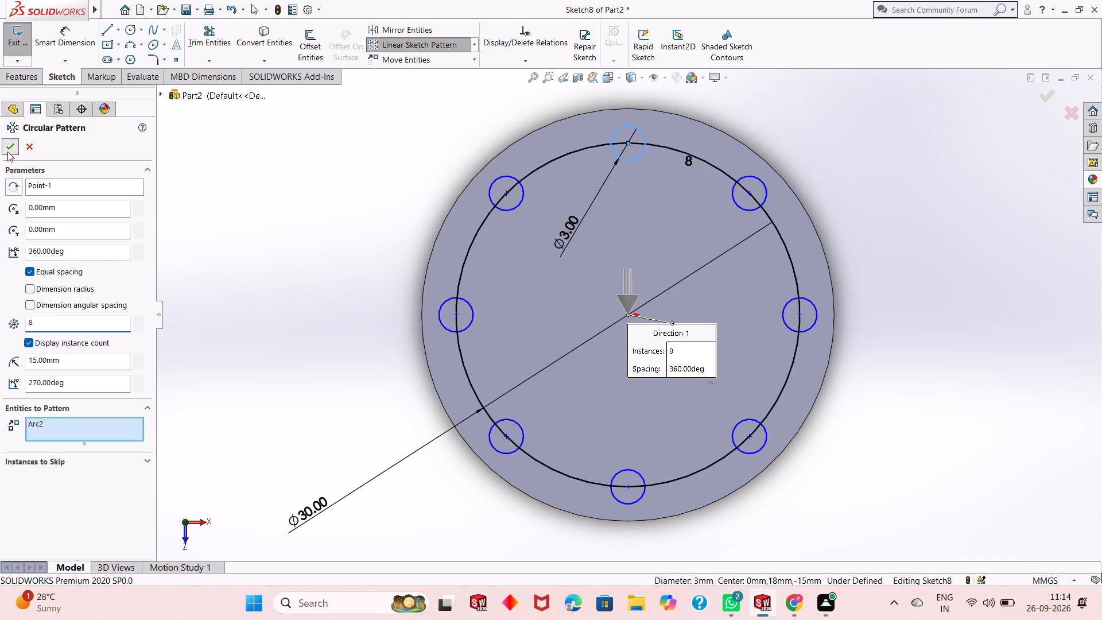
Delete the 30 mm origin-centred circle from the sketch, keeping the eight patterned circles.
scroll(372, 213, up, 2)
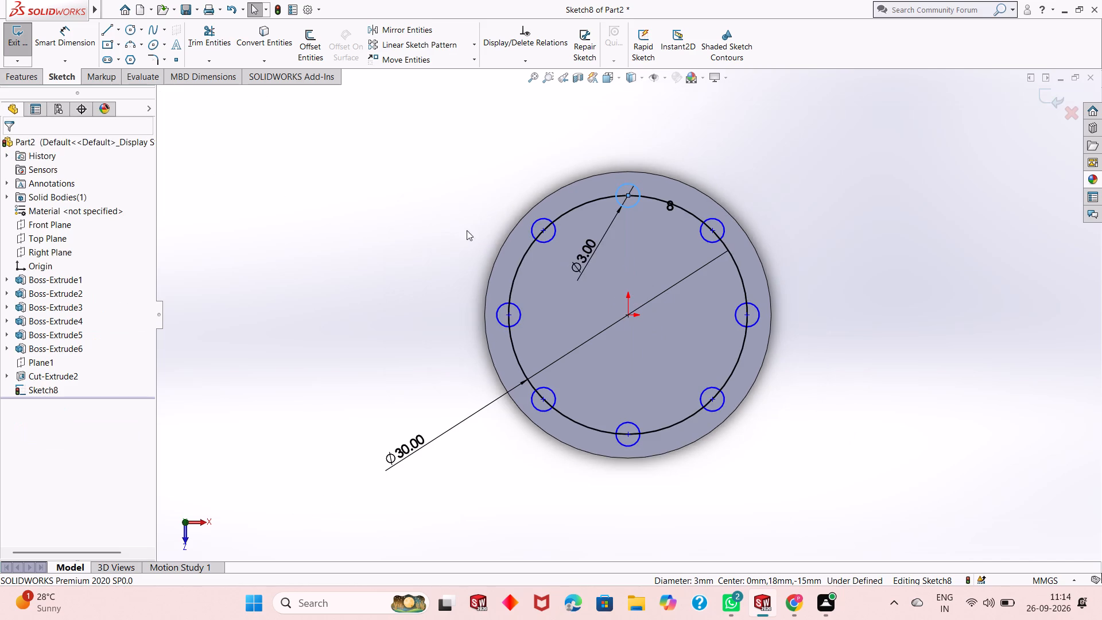
scroll(721, 340, down, 1)
scroll(676, 318, up, 1)
click(789, 276)
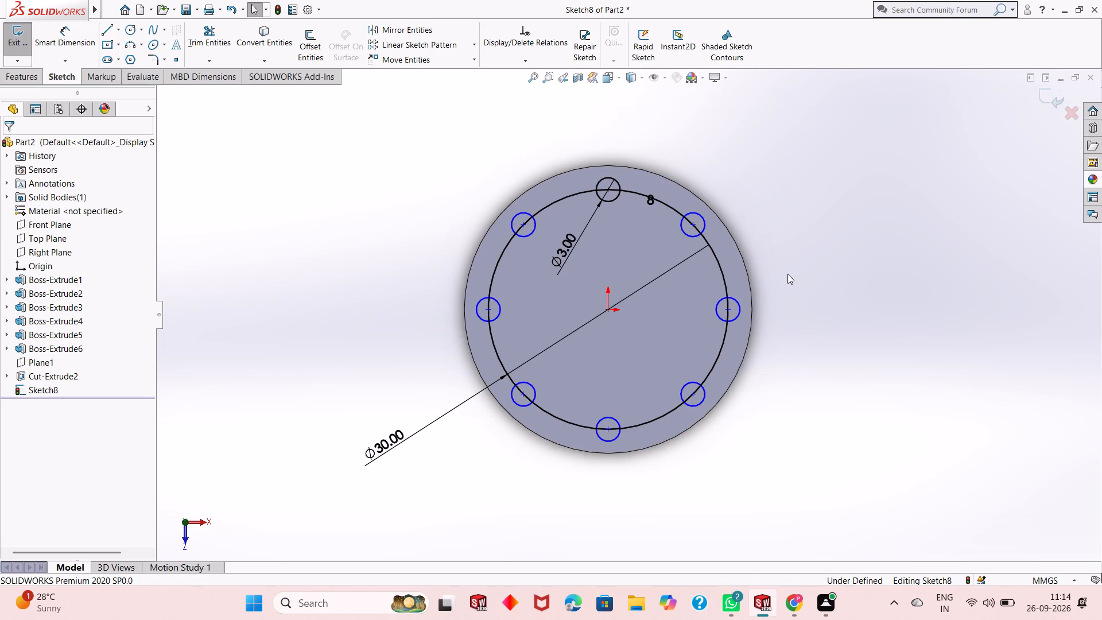
click(545, 206)
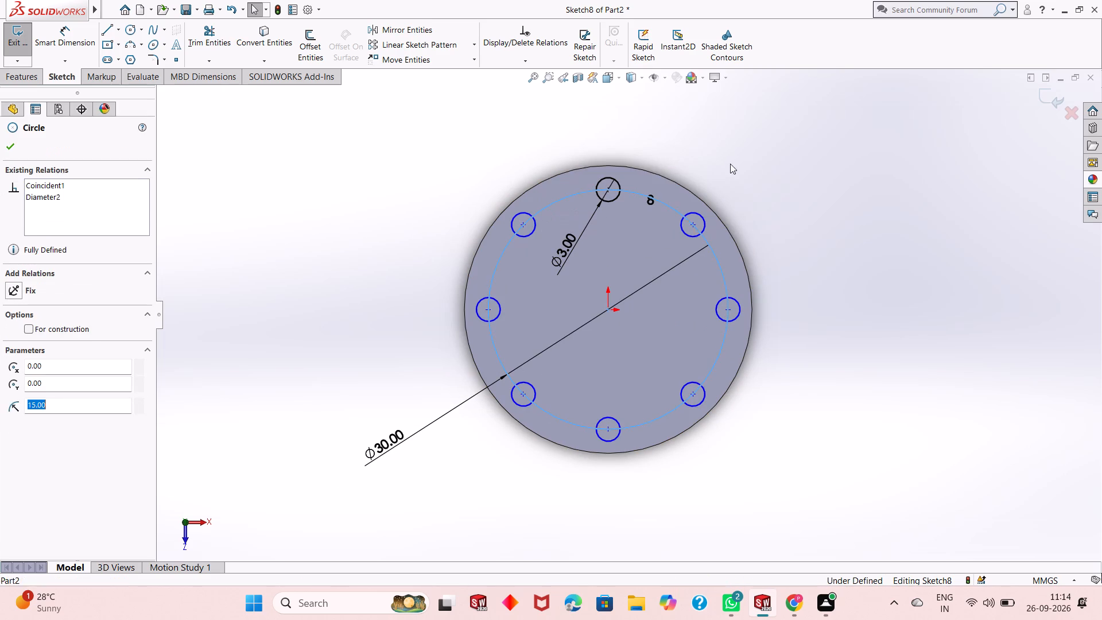
right_click(756, 157)
click(782, 321)
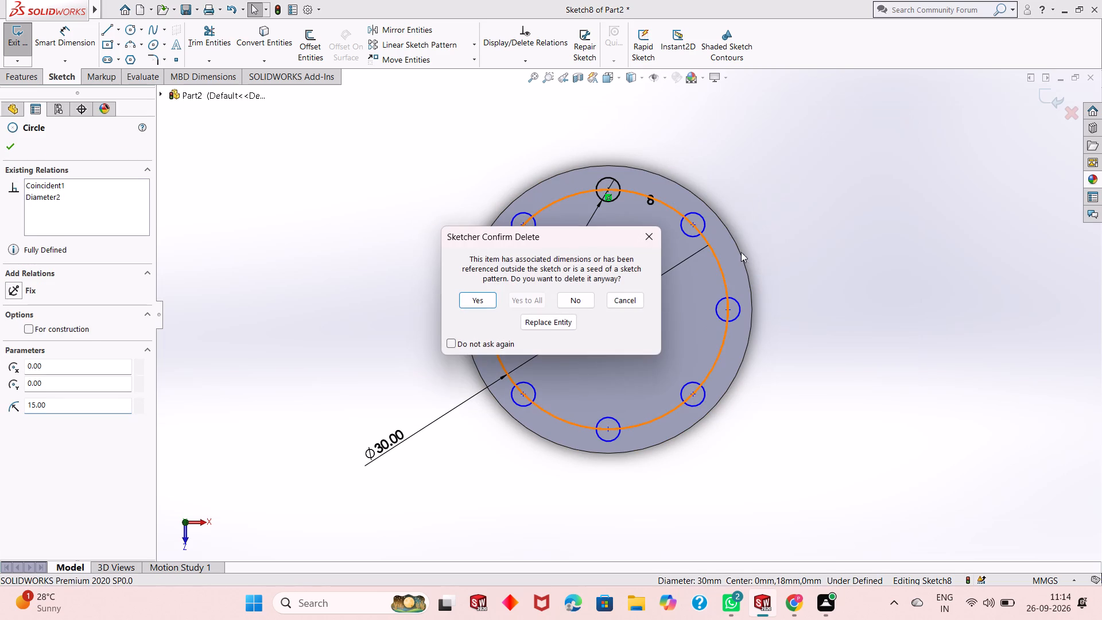
click(485, 298)
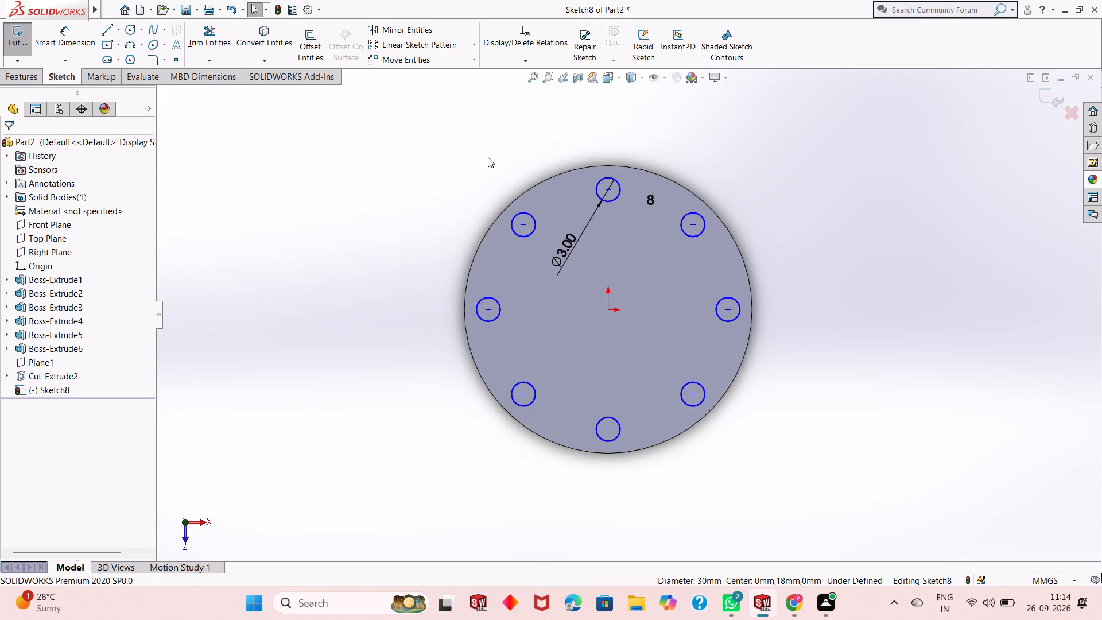
Dimension the vertical distance between the upper-left patterned circle's centre and the origin.
click(58, 46)
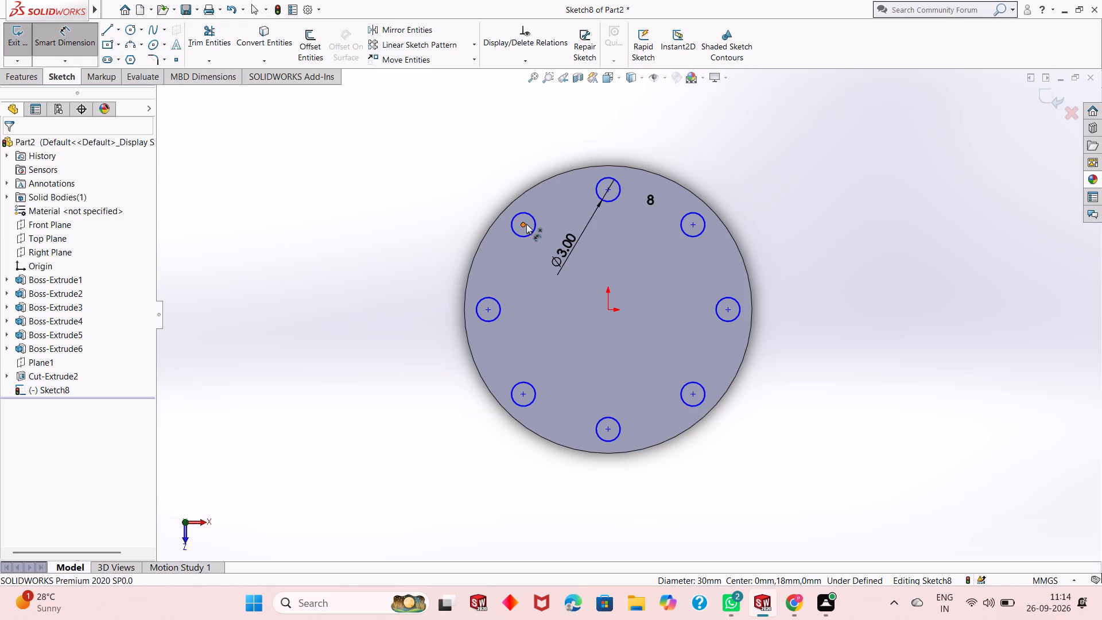
click(526, 224)
click(611, 310)
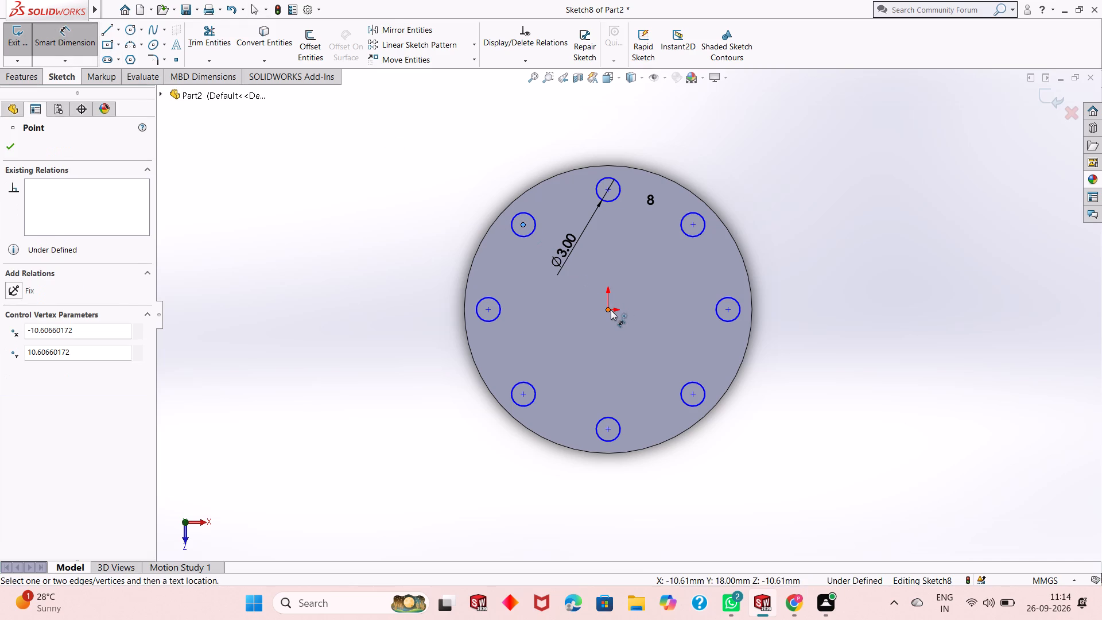
click(401, 258)
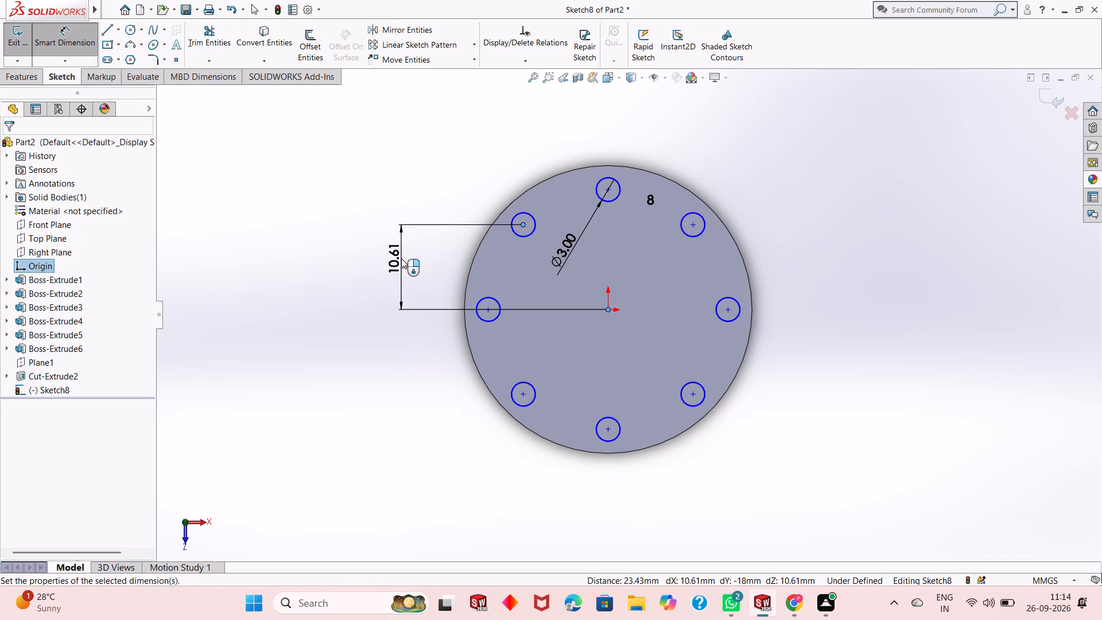
click(355, 239)
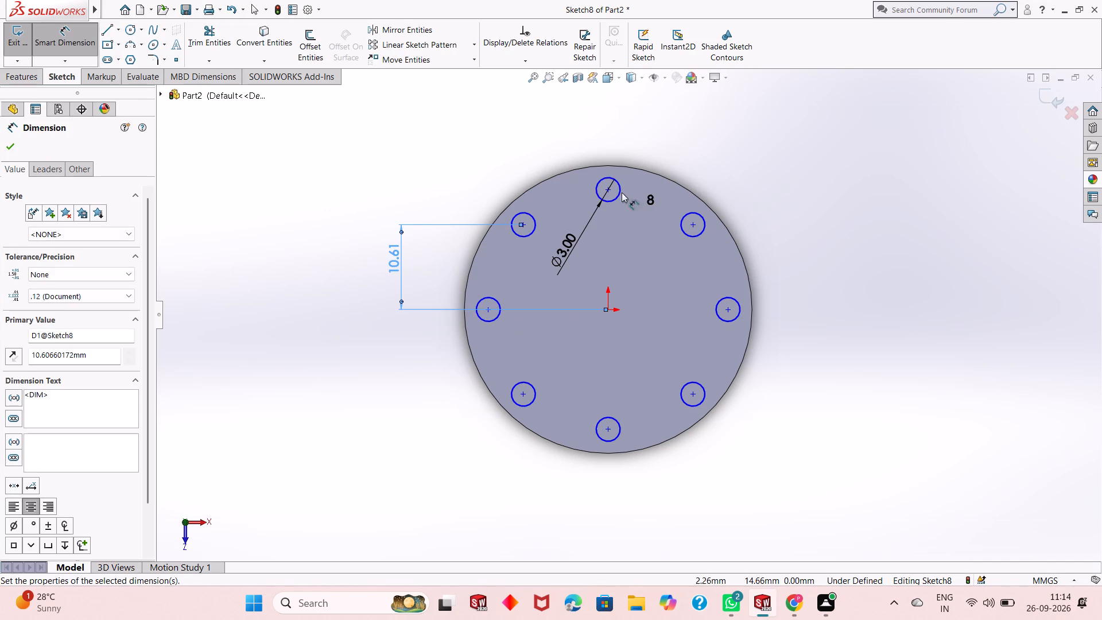
Dimension the vertical distance between the topmost patterned circle's centre and the origin.
click(606, 188)
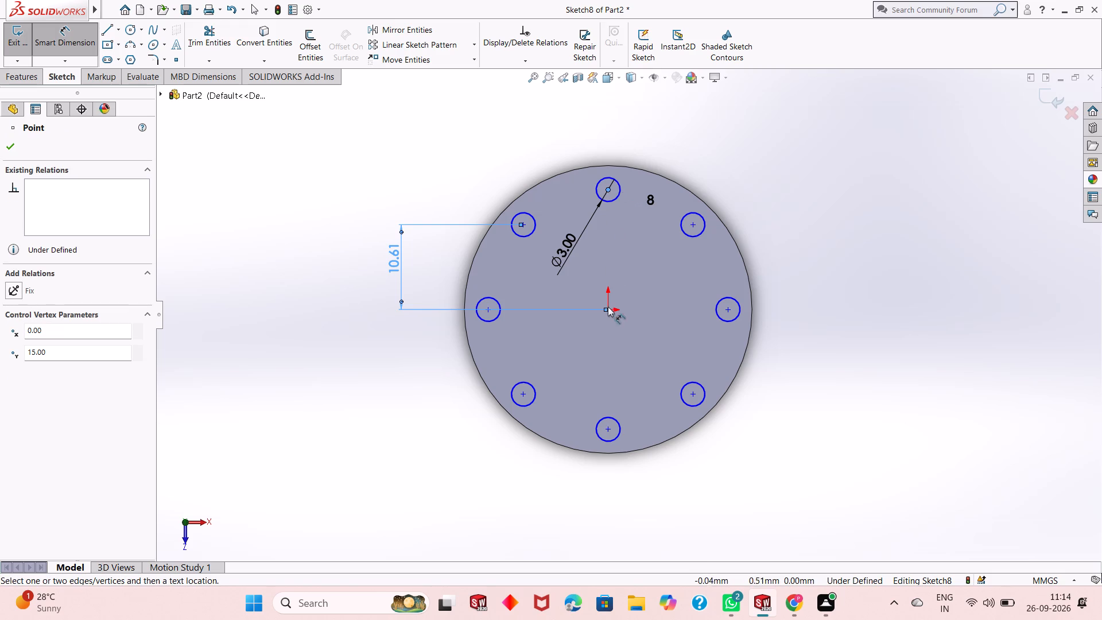
click(608, 309)
click(808, 285)
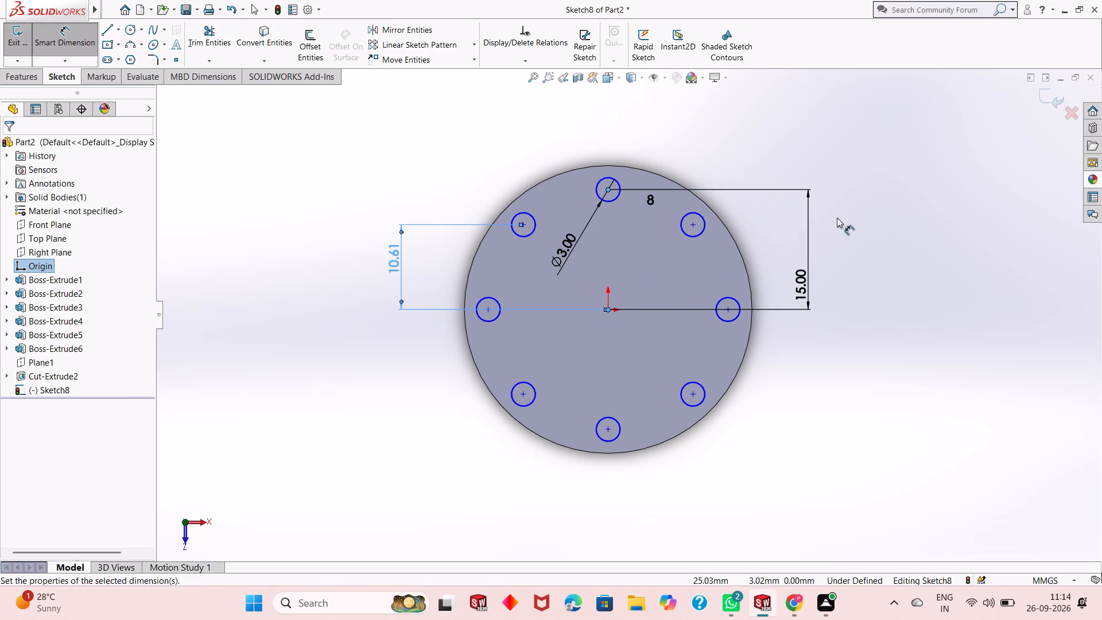
click(755, 268)
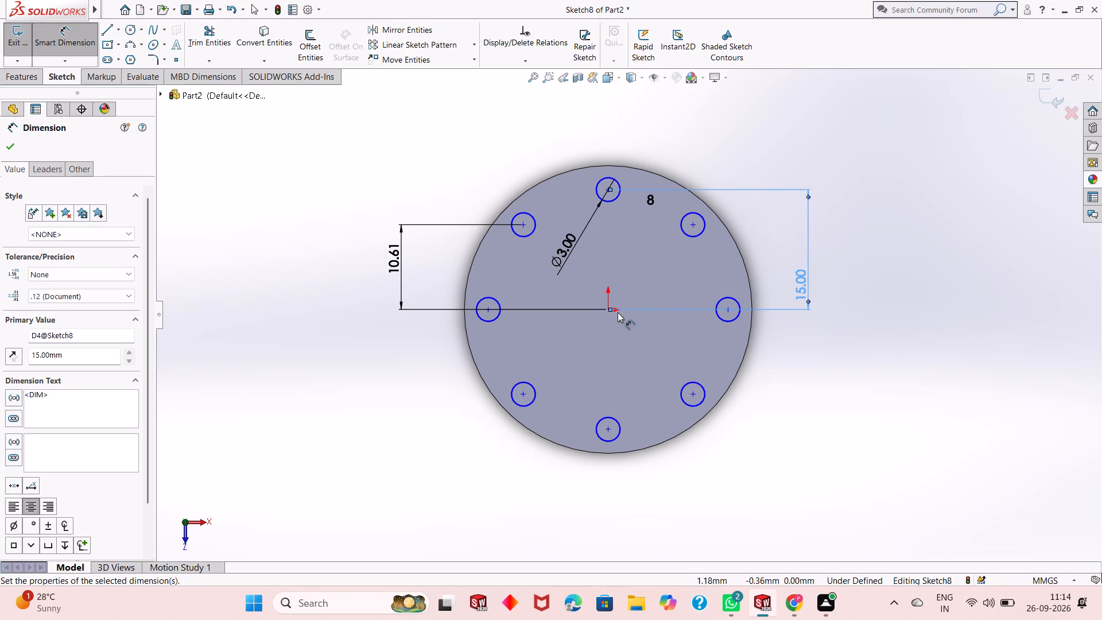
Dimension the horizontal distance between the origin and the lower-left patterned circle's centre, accepting the proposed value.
click(608, 311)
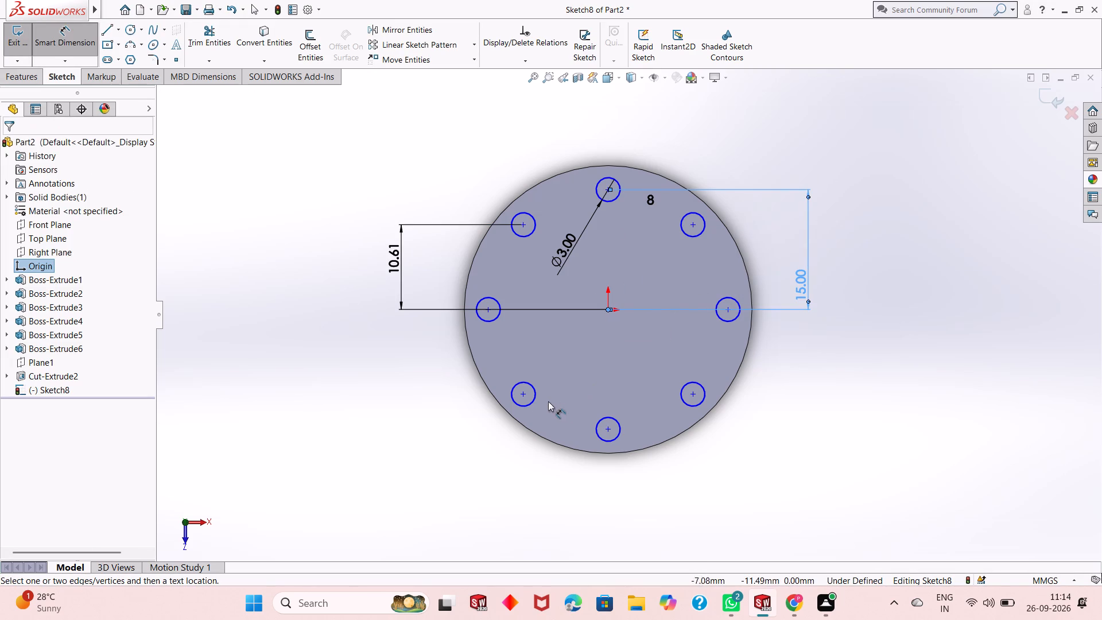
click(526, 396)
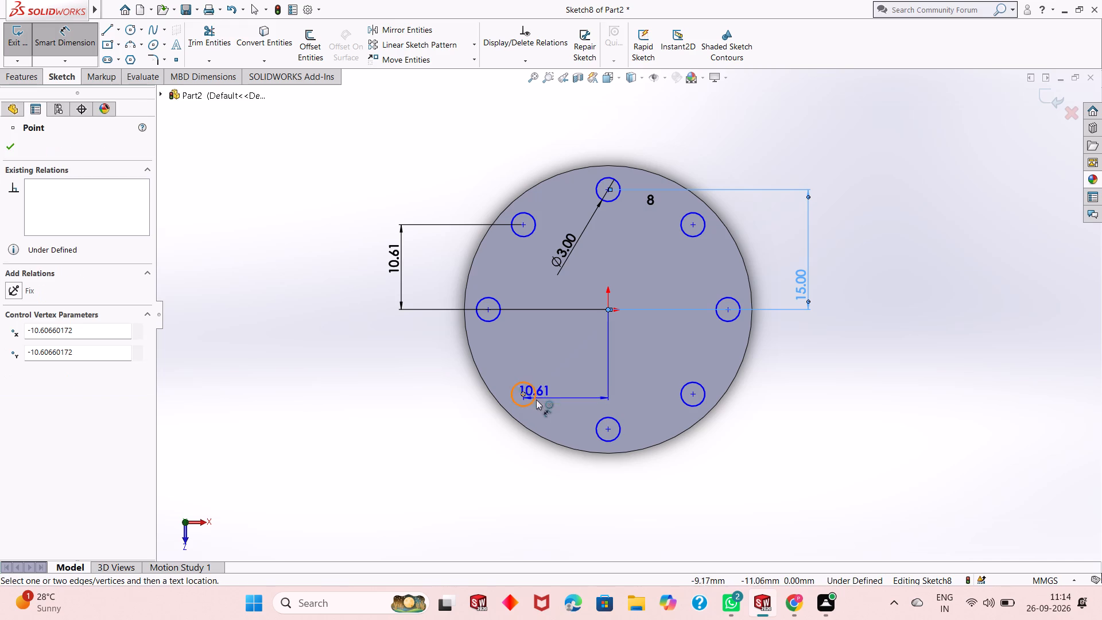
click(537, 476)
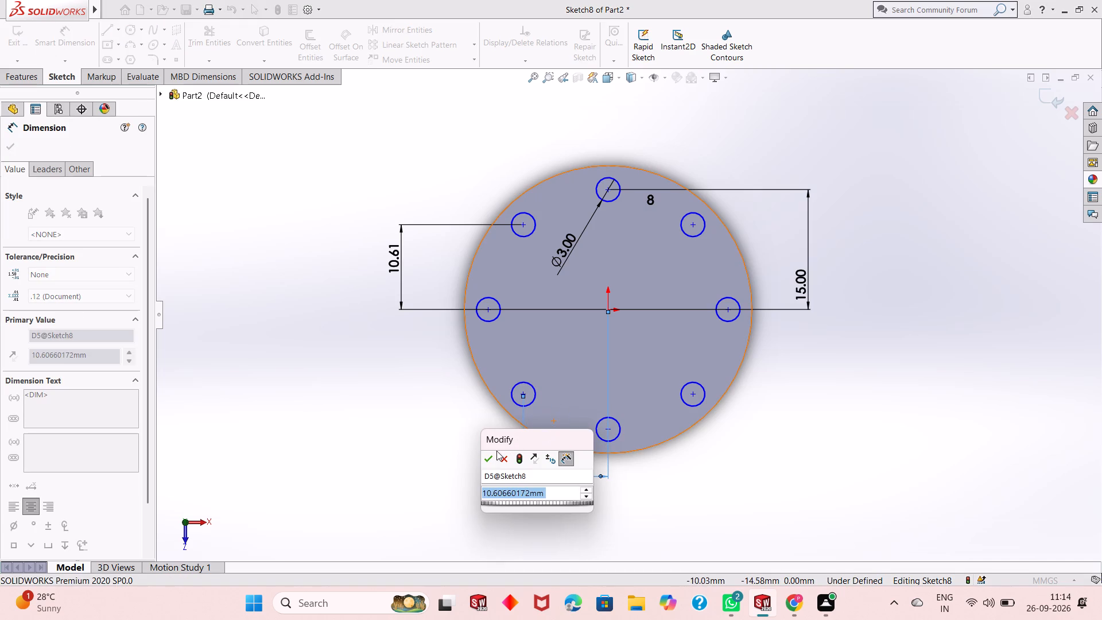
click(488, 454)
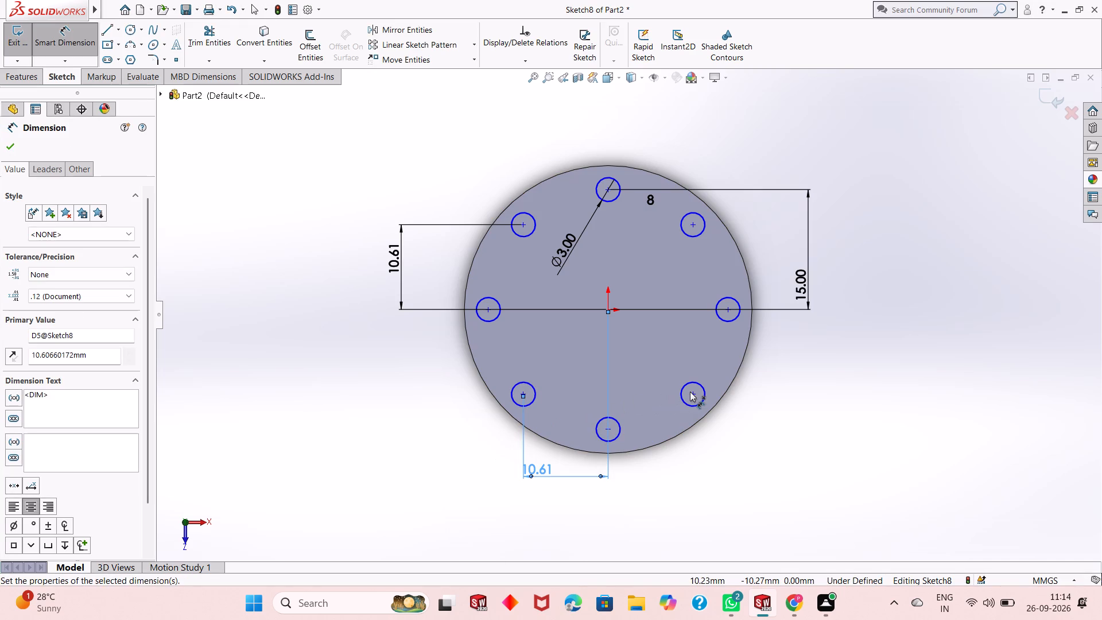
Dimension the vertical distance between the centres of the lower-right and bottommost patterned circles, accepting the proposed value.
click(690, 392)
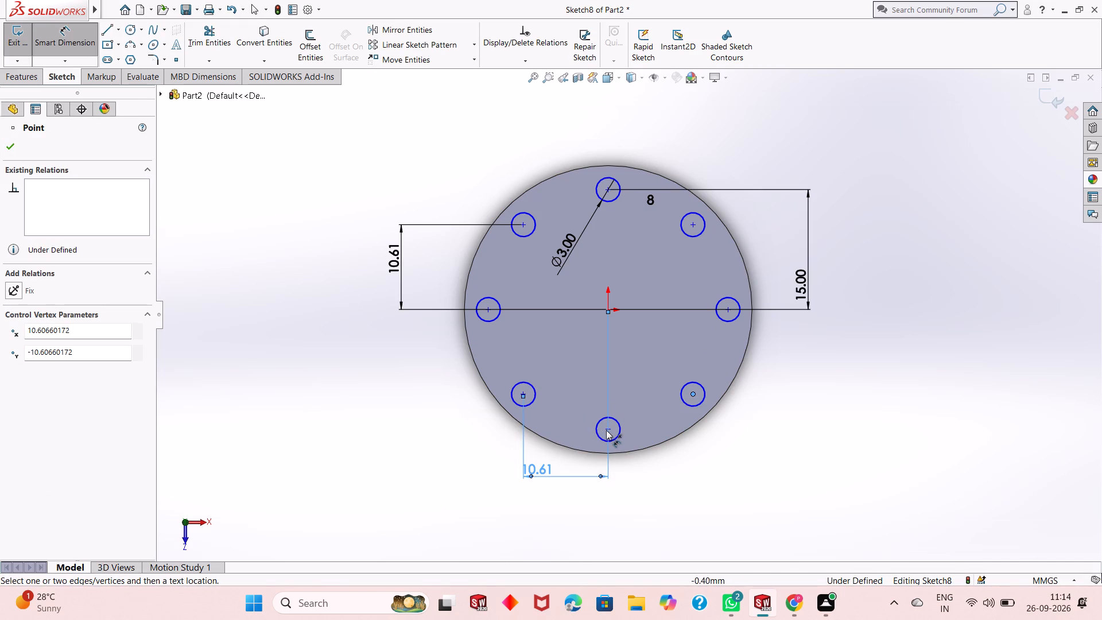
click(607, 430)
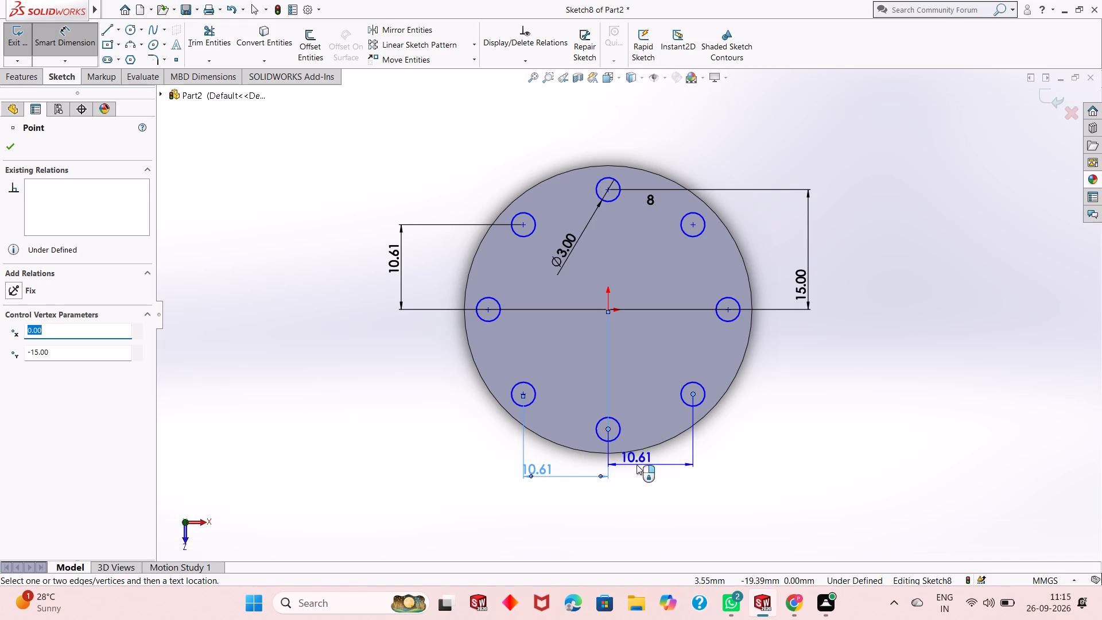
click(755, 419)
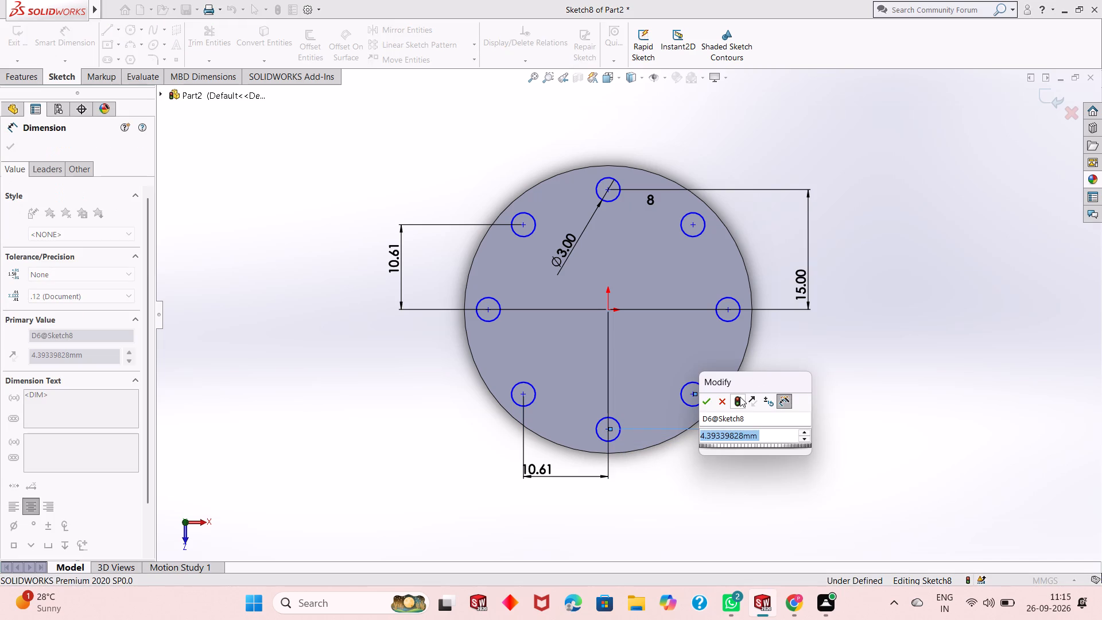
click(709, 402)
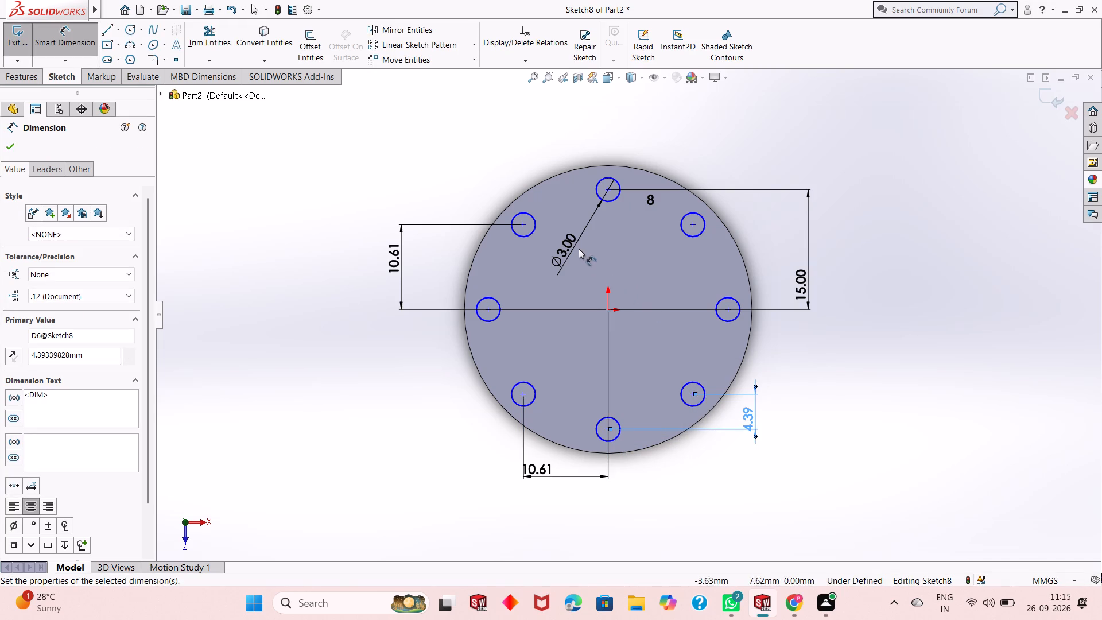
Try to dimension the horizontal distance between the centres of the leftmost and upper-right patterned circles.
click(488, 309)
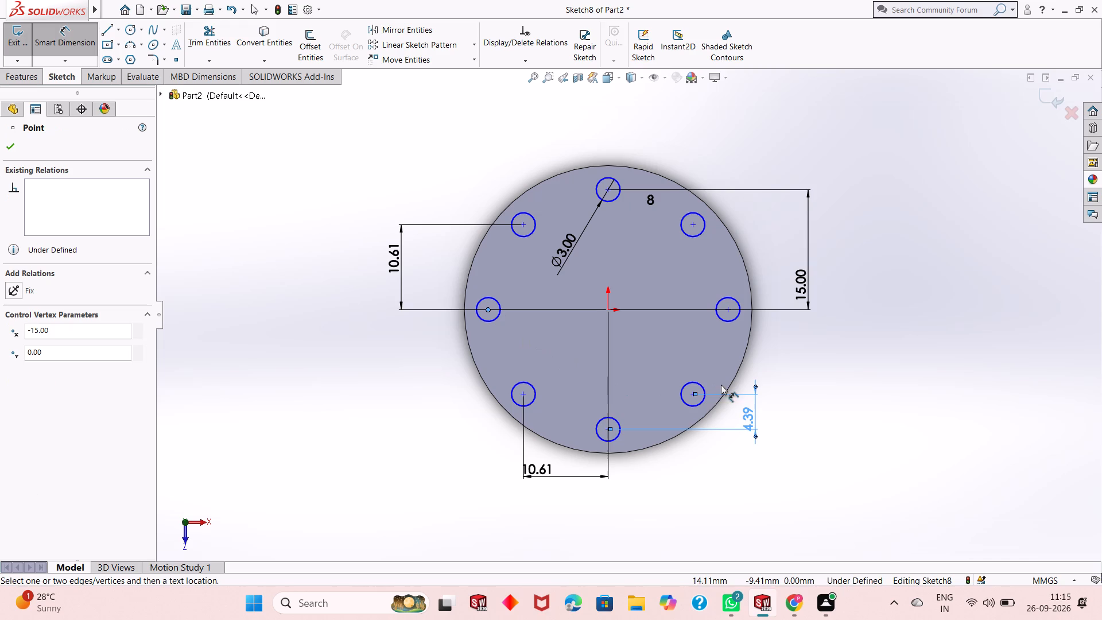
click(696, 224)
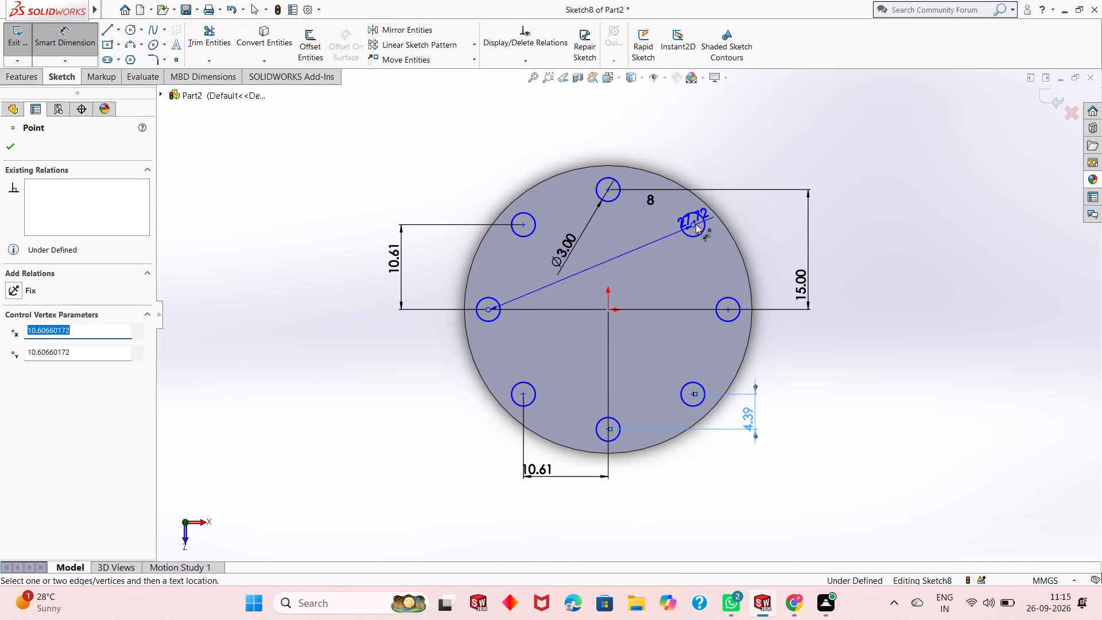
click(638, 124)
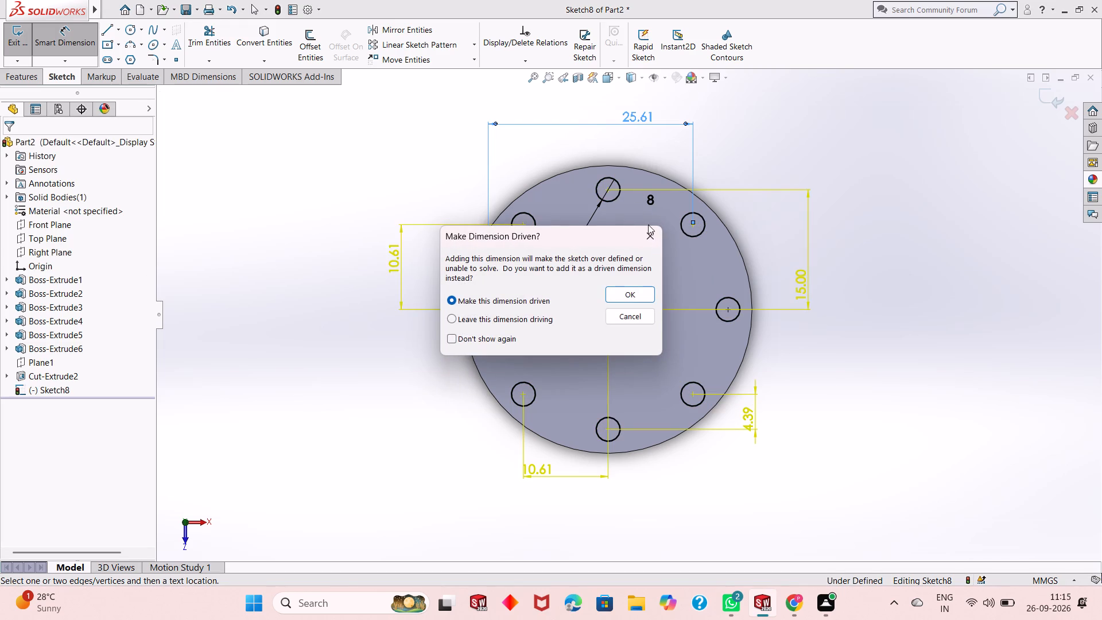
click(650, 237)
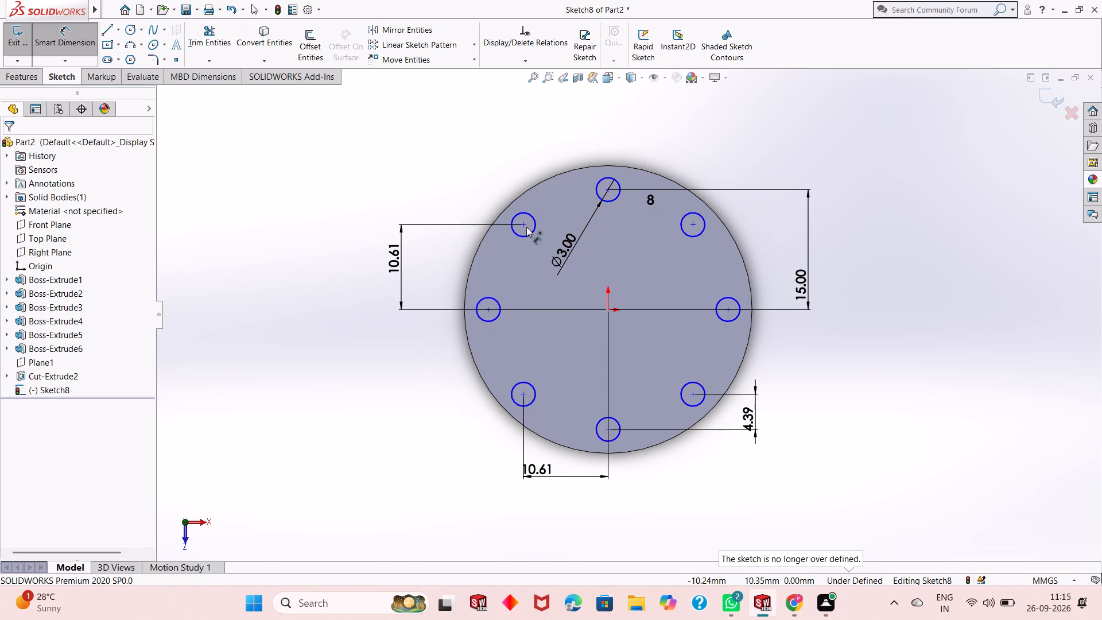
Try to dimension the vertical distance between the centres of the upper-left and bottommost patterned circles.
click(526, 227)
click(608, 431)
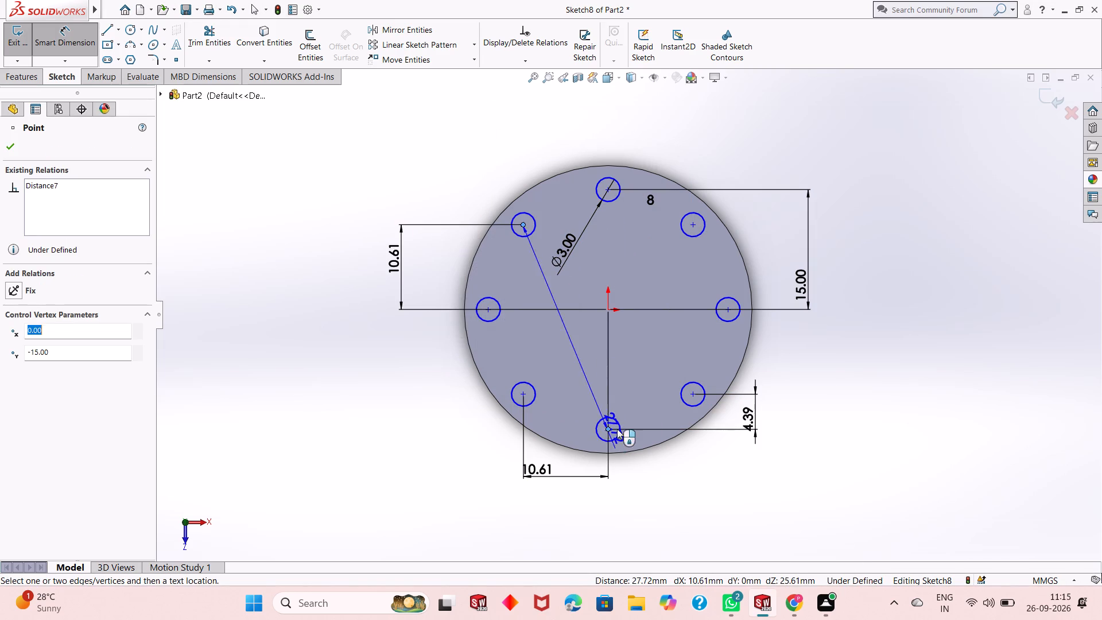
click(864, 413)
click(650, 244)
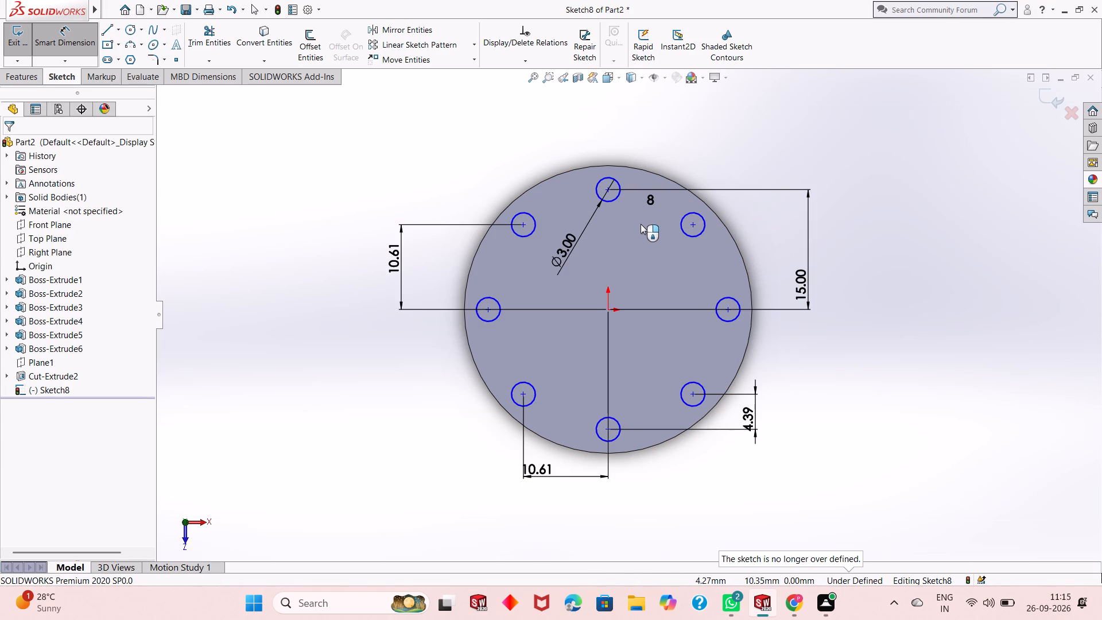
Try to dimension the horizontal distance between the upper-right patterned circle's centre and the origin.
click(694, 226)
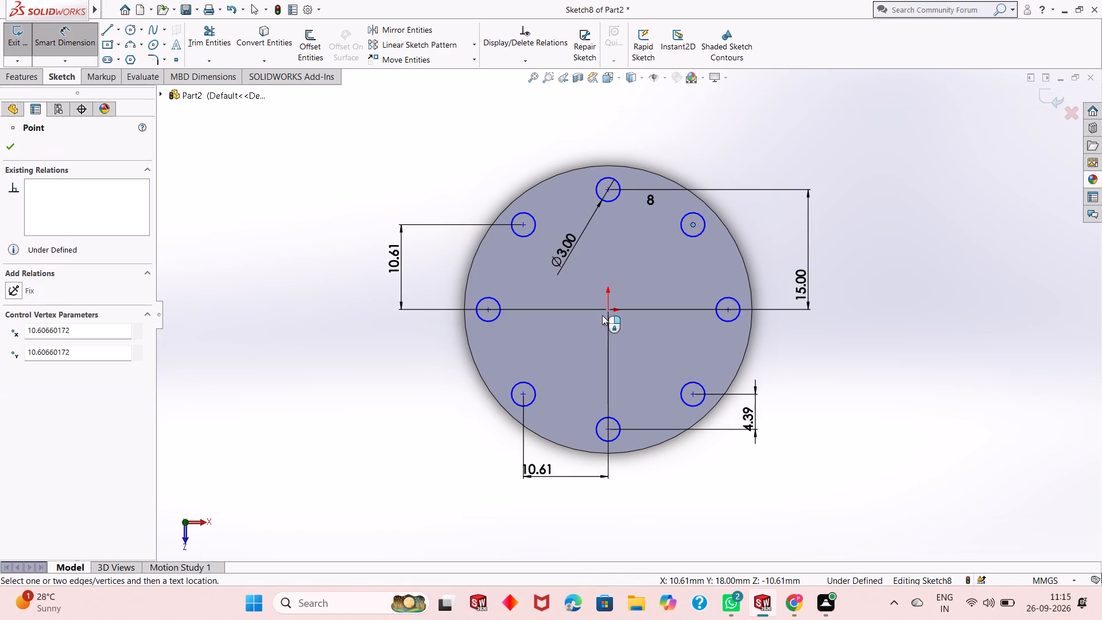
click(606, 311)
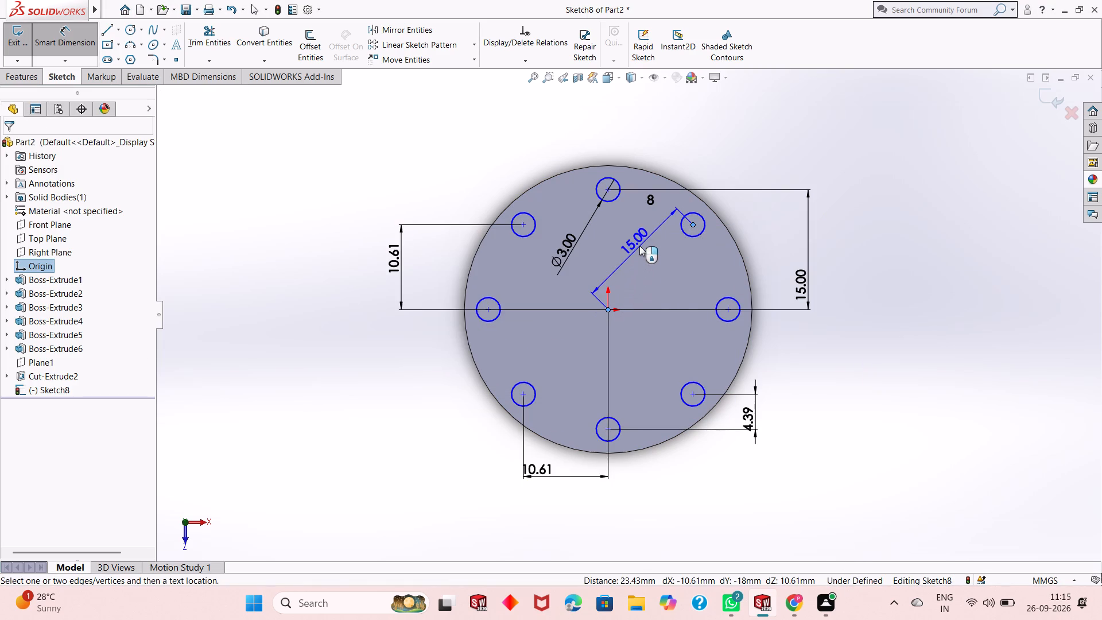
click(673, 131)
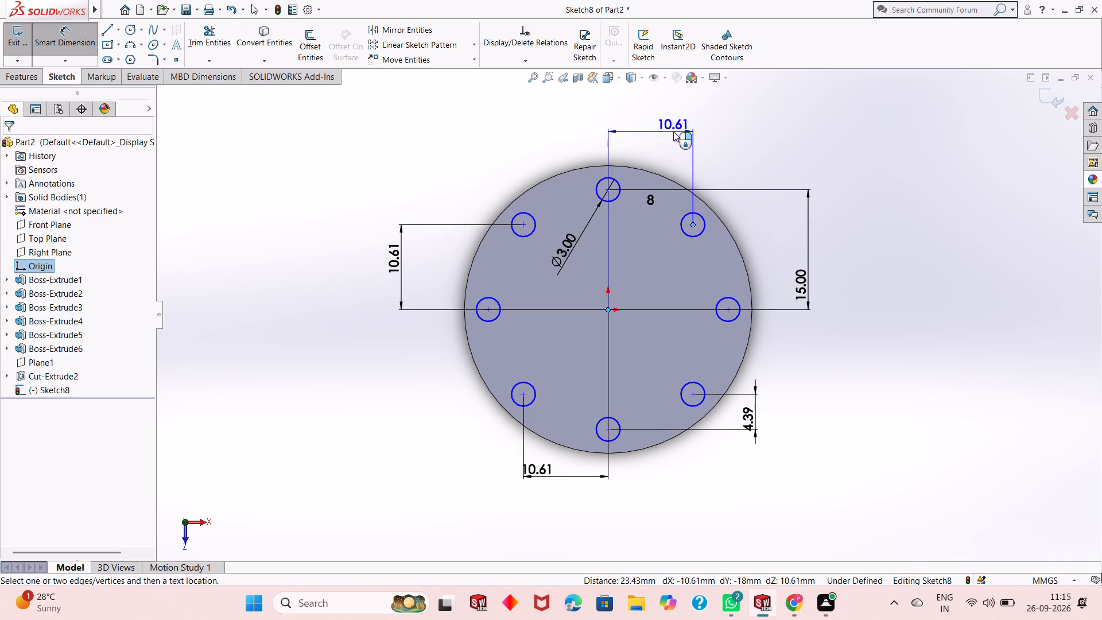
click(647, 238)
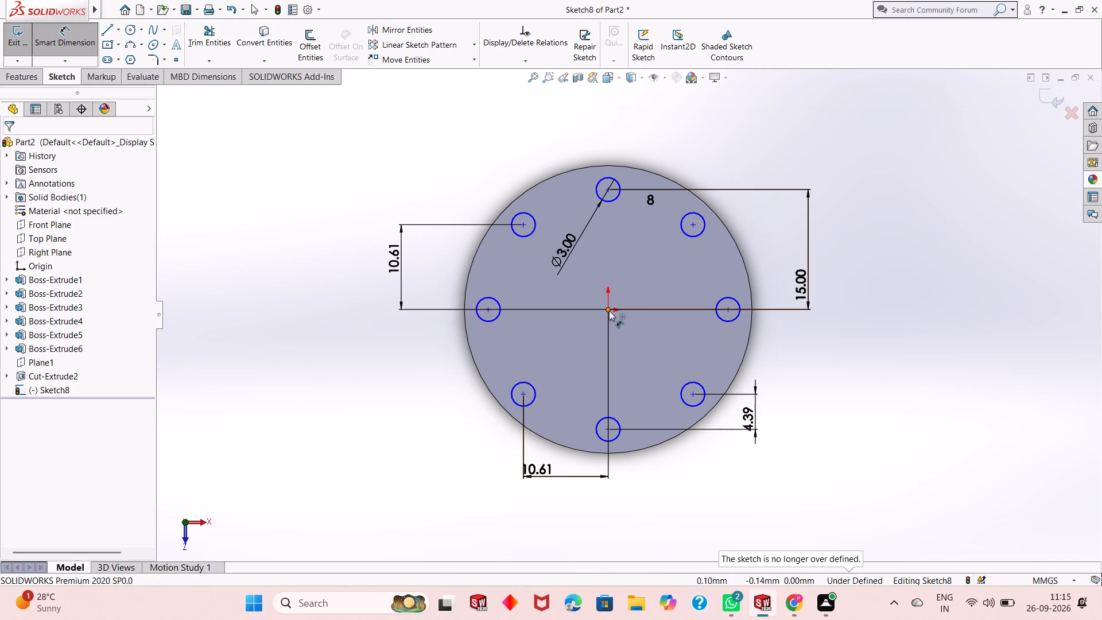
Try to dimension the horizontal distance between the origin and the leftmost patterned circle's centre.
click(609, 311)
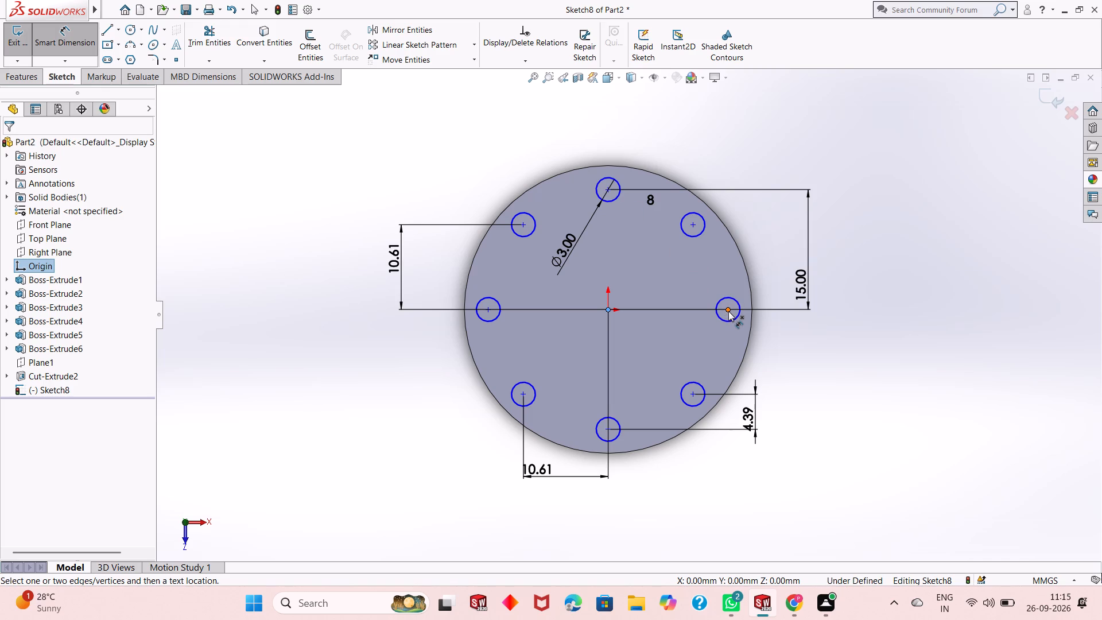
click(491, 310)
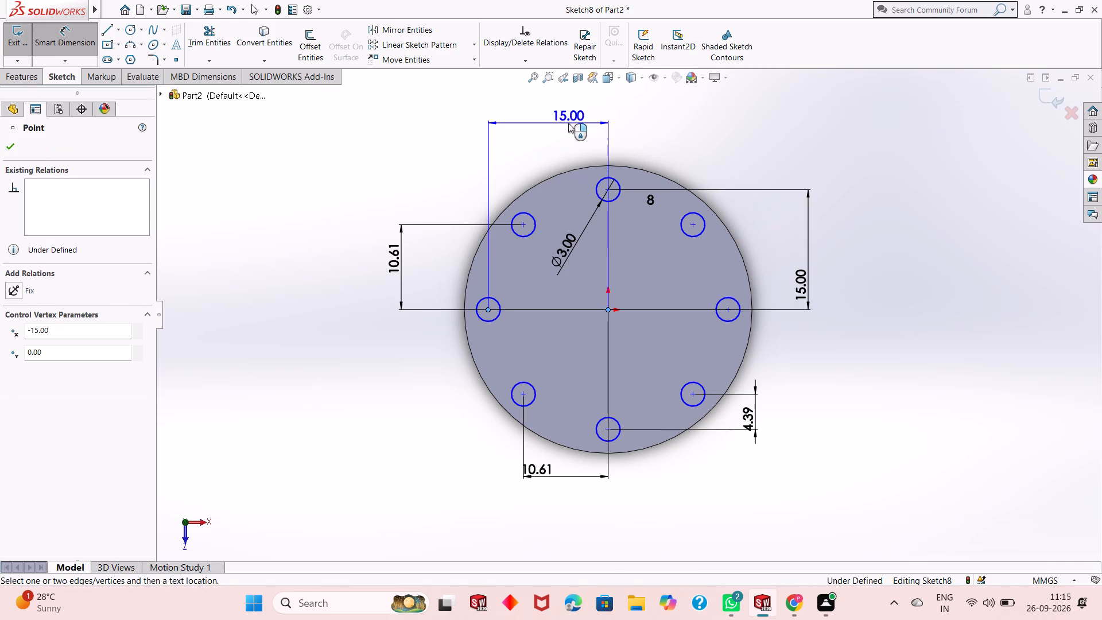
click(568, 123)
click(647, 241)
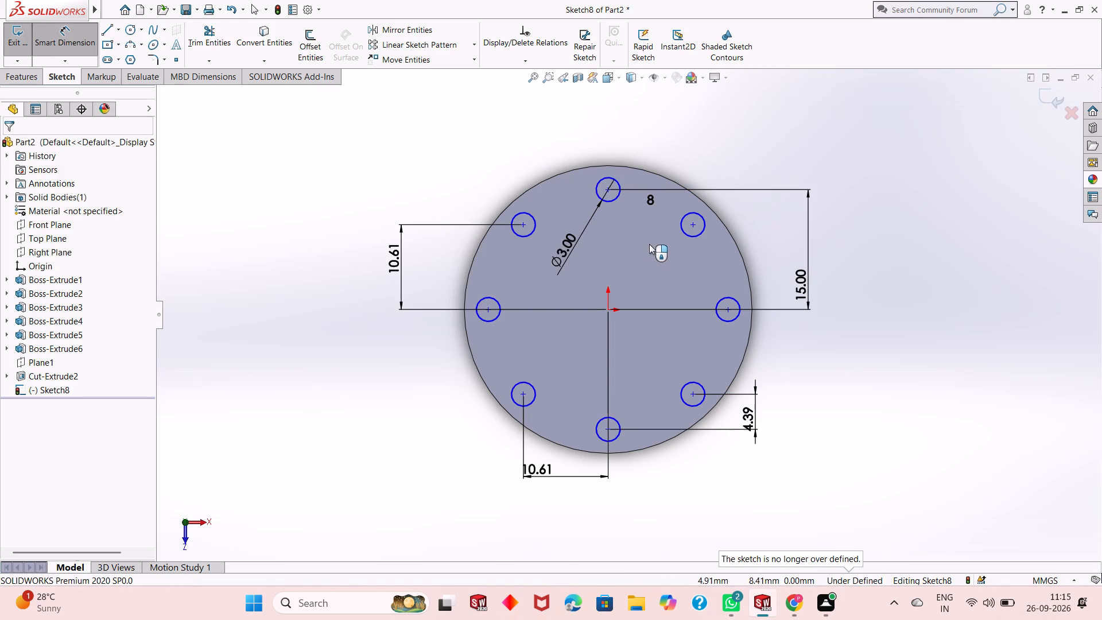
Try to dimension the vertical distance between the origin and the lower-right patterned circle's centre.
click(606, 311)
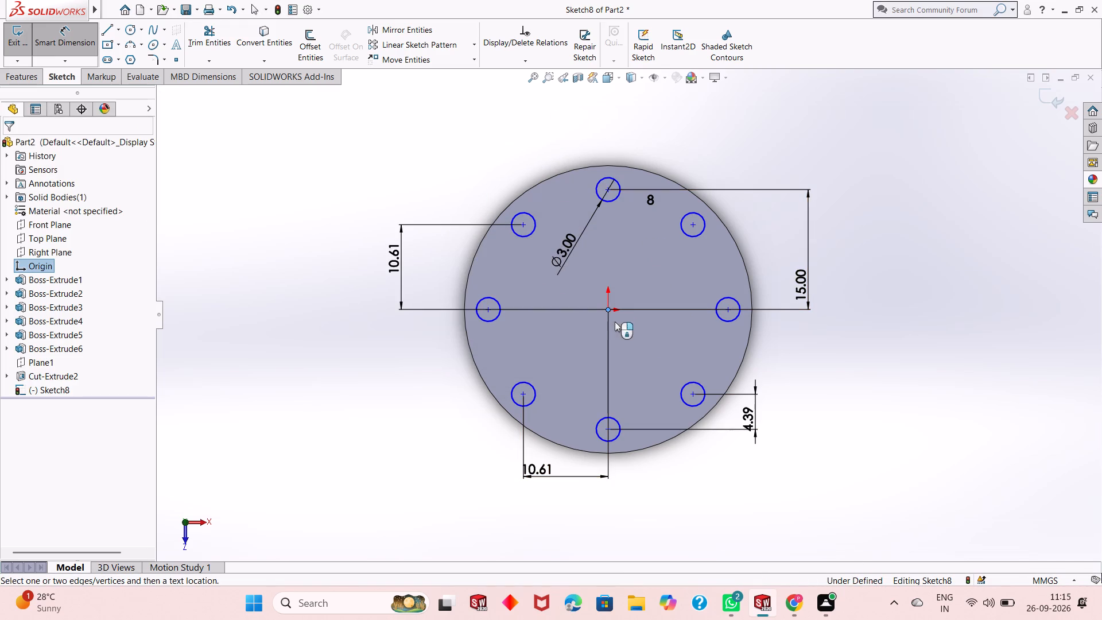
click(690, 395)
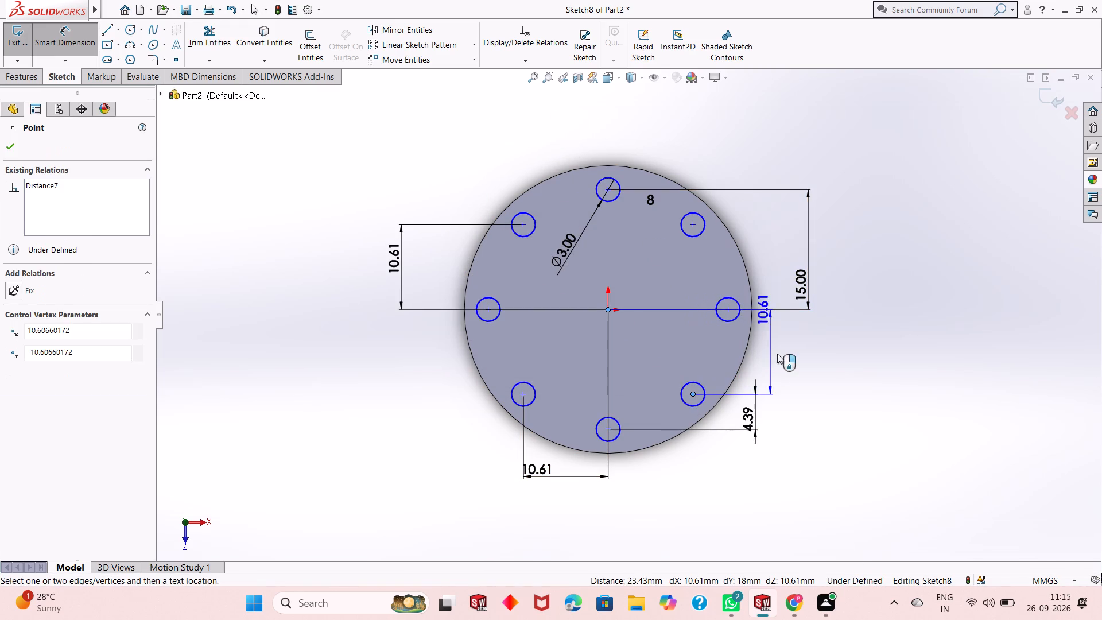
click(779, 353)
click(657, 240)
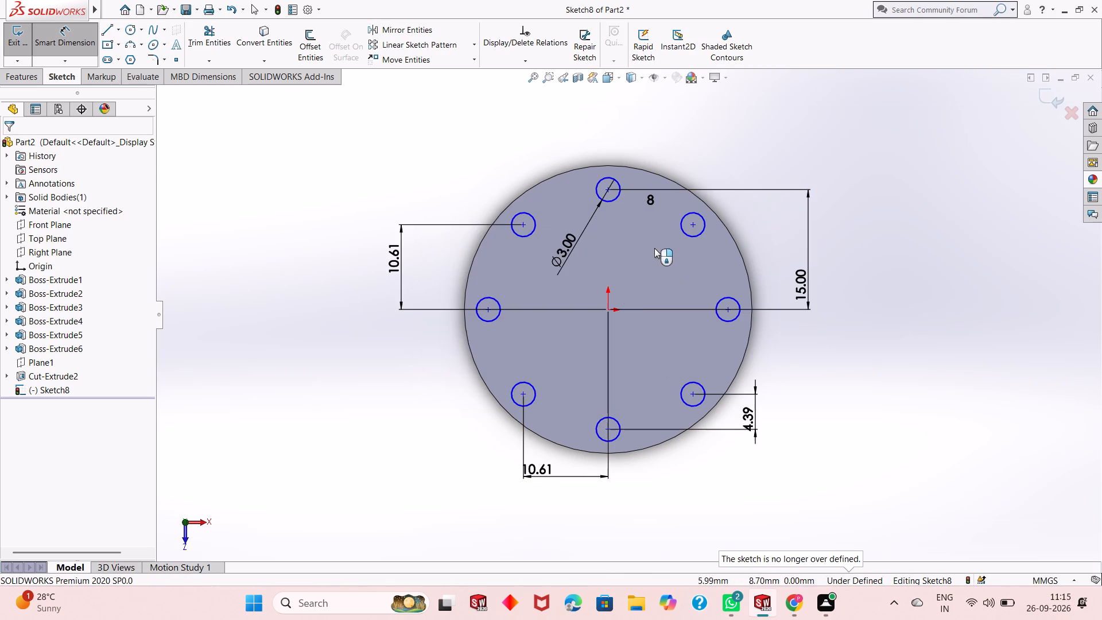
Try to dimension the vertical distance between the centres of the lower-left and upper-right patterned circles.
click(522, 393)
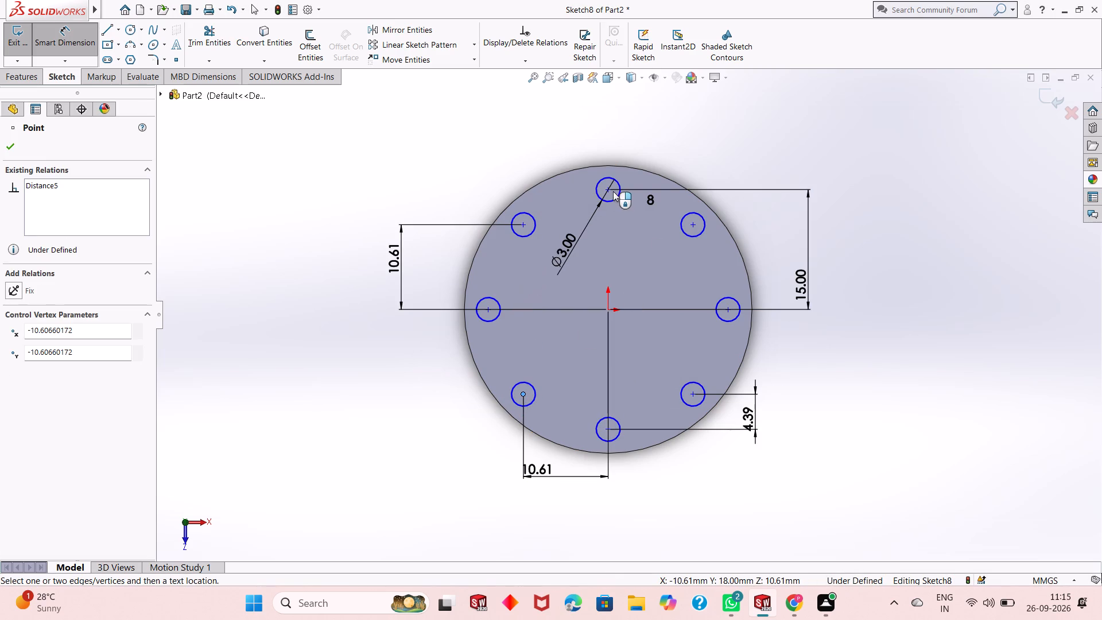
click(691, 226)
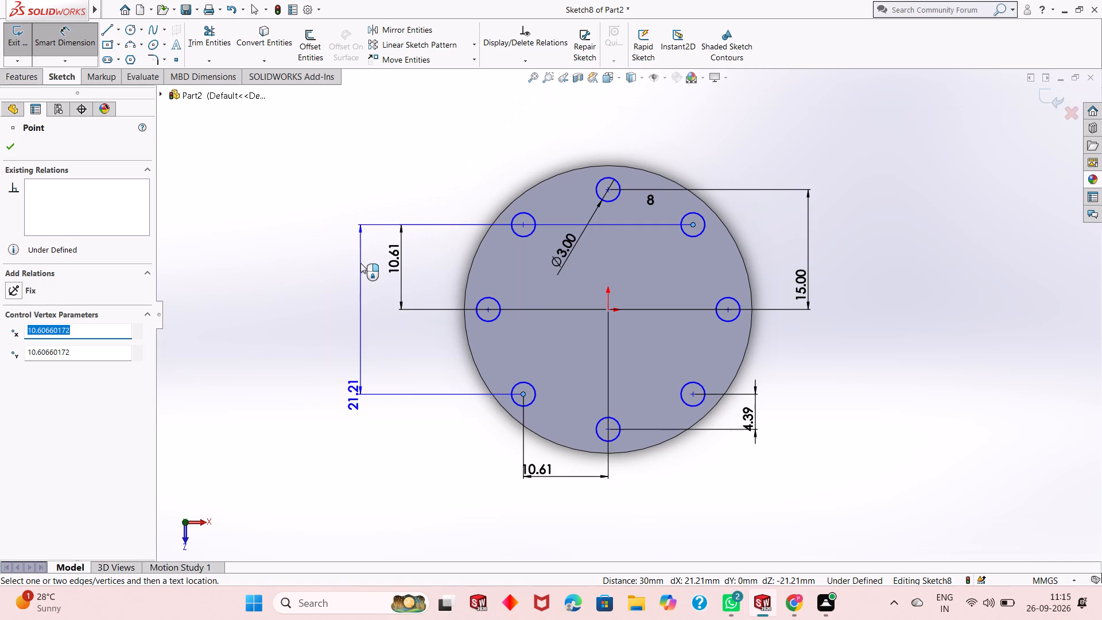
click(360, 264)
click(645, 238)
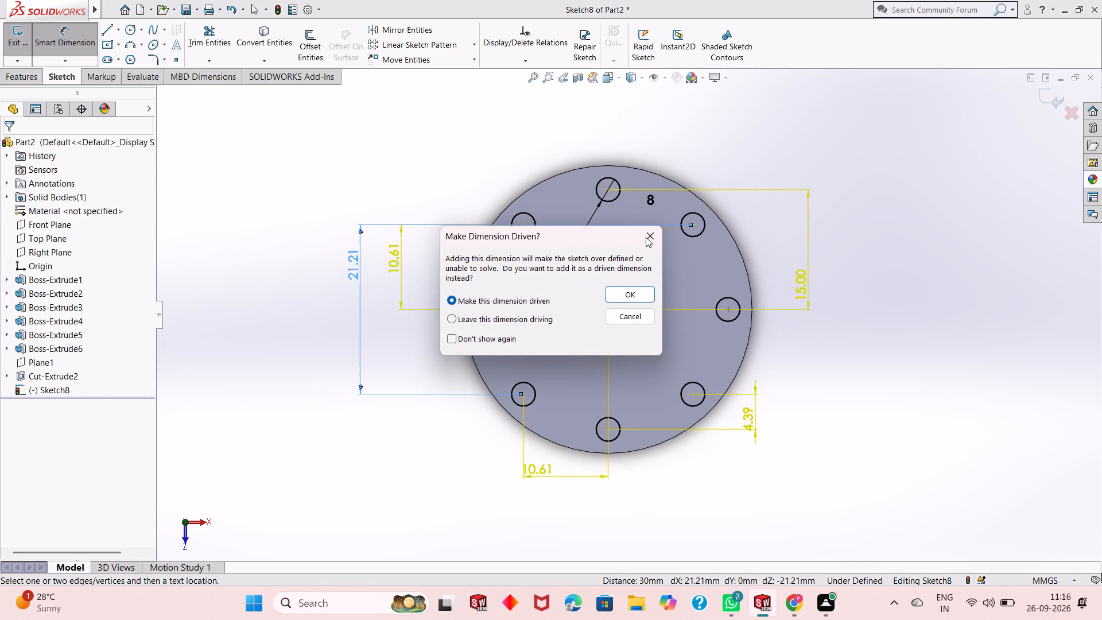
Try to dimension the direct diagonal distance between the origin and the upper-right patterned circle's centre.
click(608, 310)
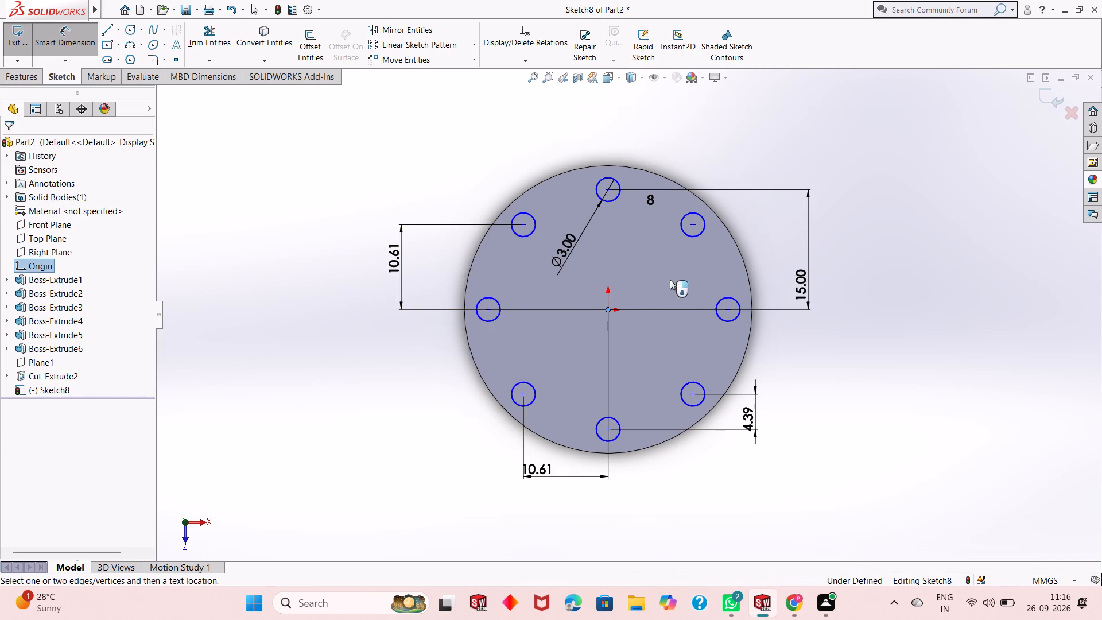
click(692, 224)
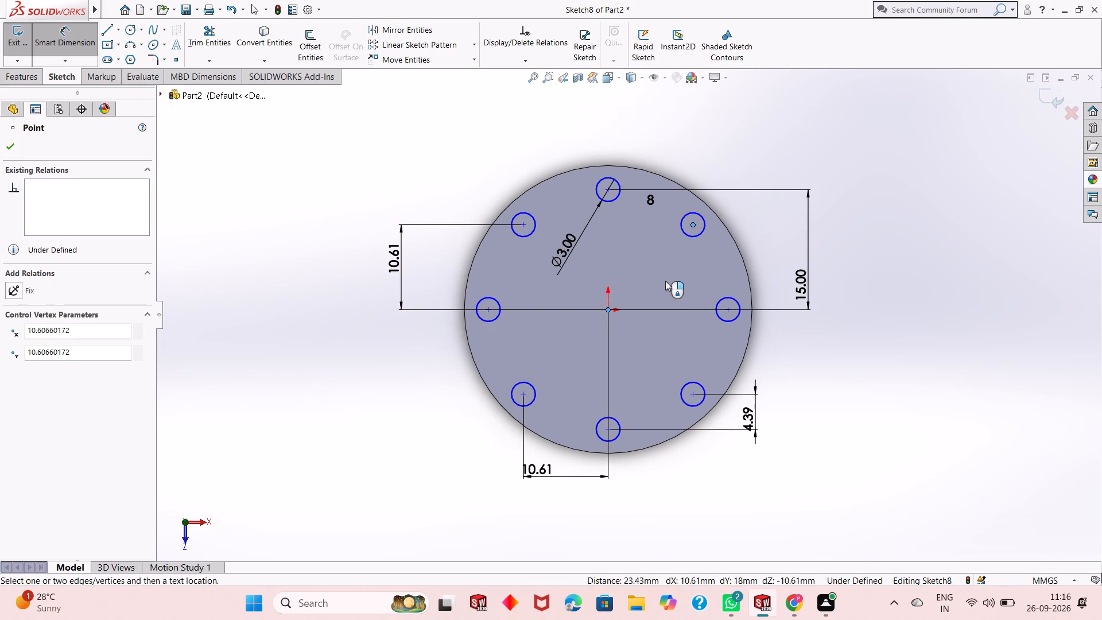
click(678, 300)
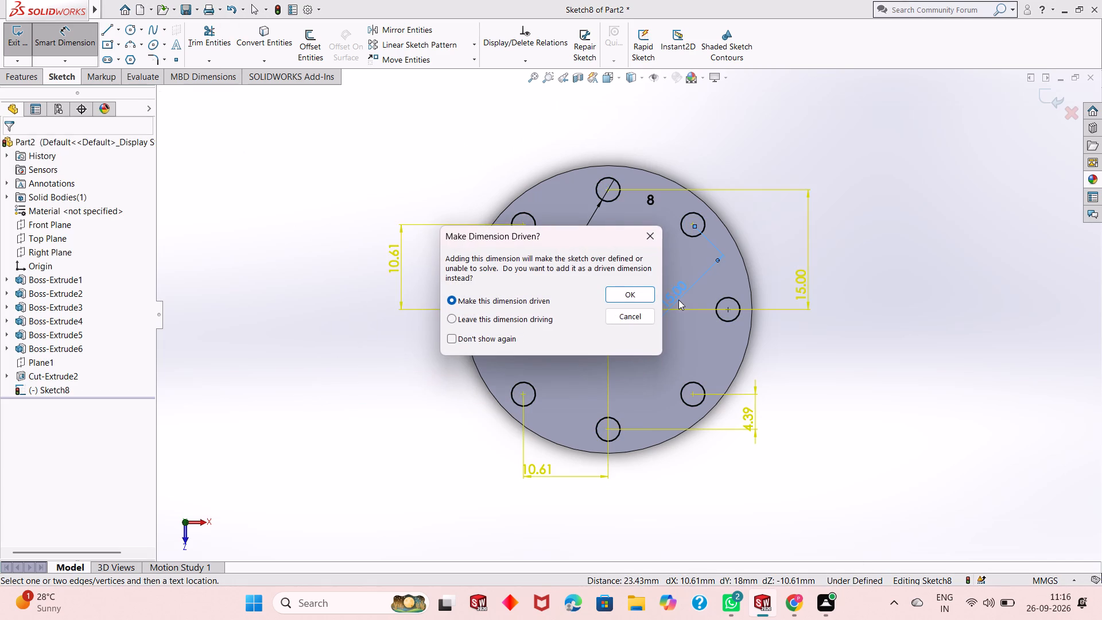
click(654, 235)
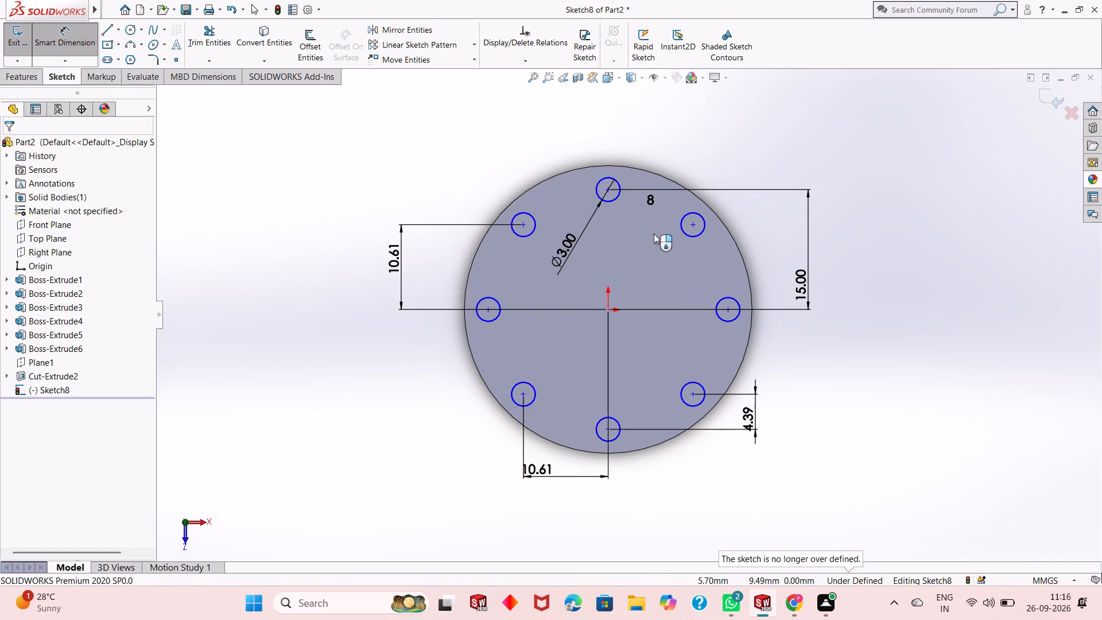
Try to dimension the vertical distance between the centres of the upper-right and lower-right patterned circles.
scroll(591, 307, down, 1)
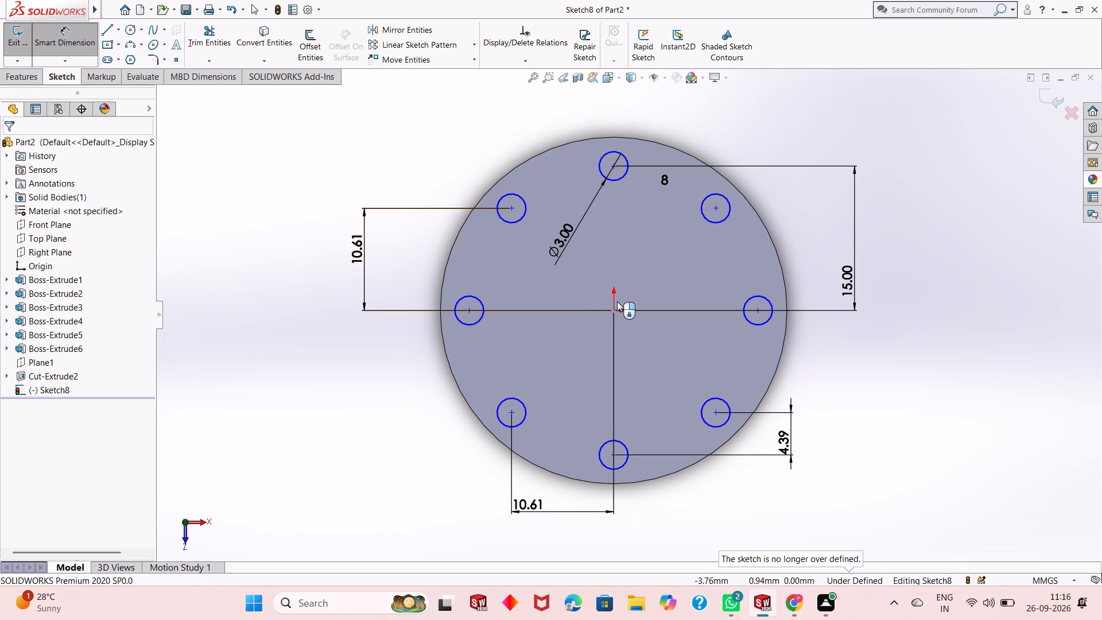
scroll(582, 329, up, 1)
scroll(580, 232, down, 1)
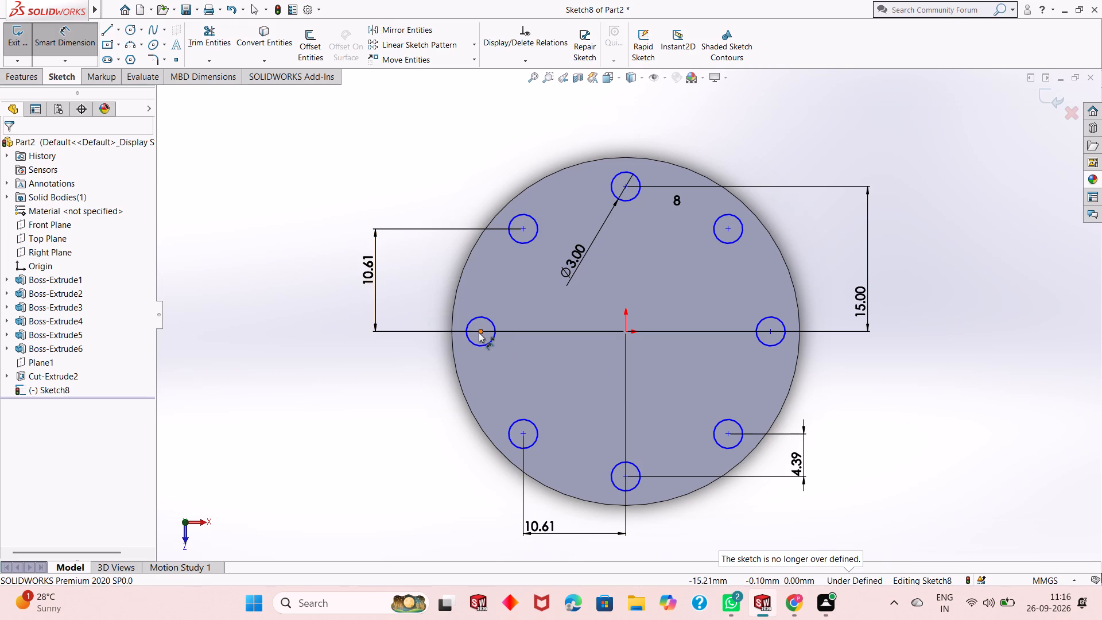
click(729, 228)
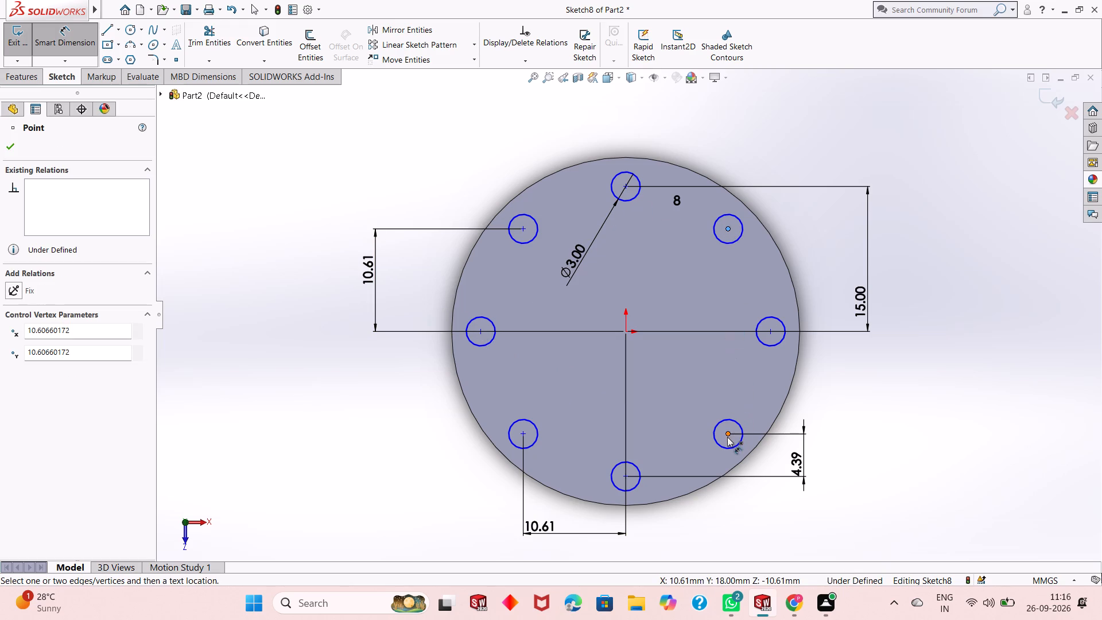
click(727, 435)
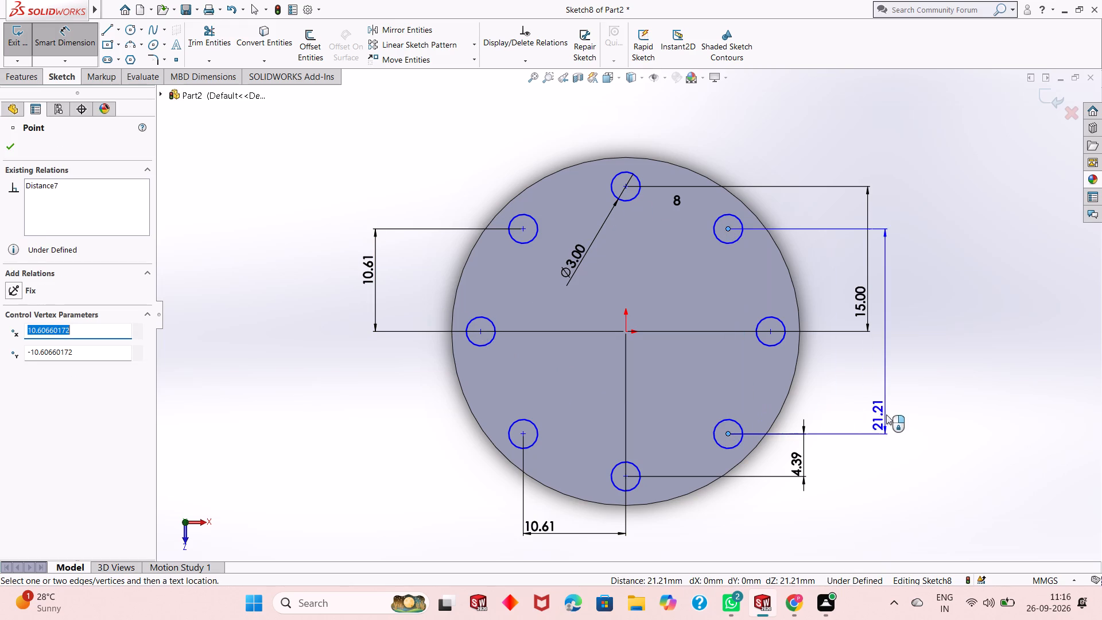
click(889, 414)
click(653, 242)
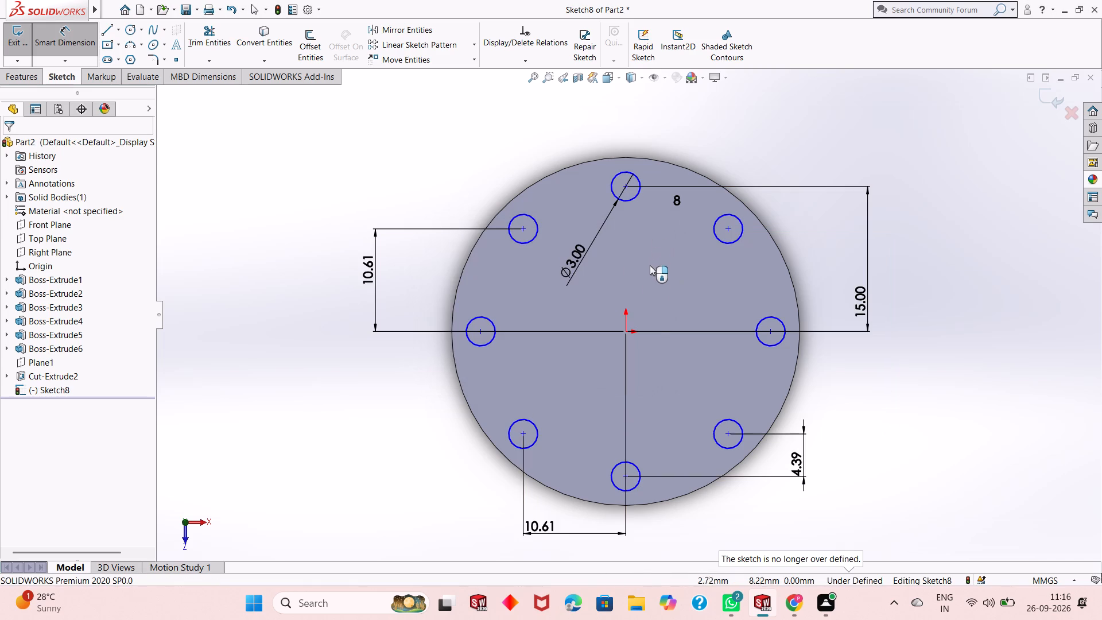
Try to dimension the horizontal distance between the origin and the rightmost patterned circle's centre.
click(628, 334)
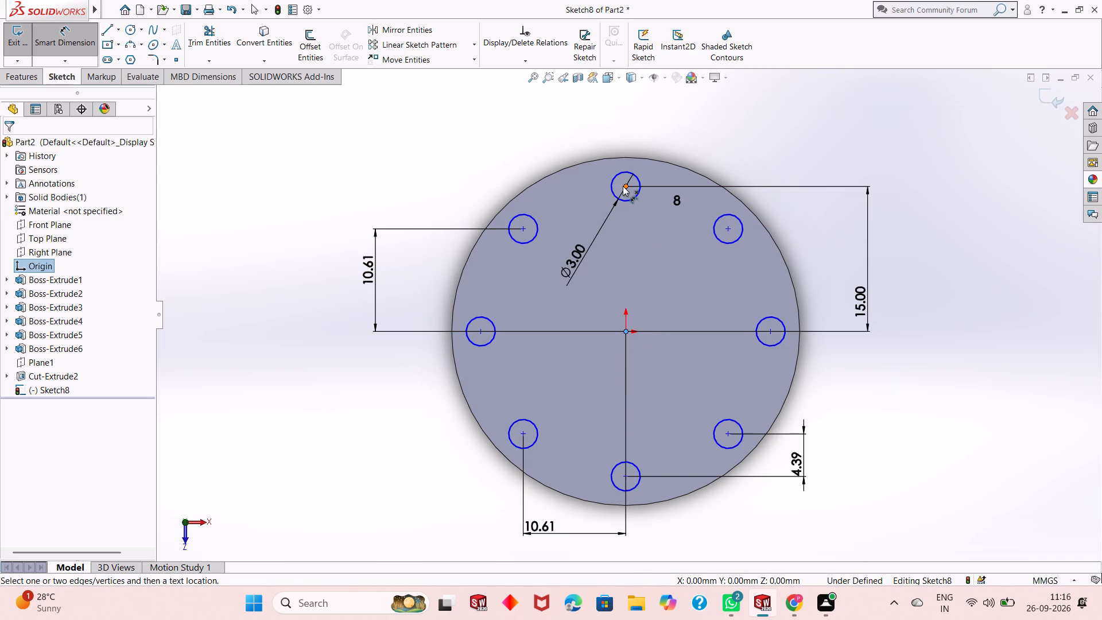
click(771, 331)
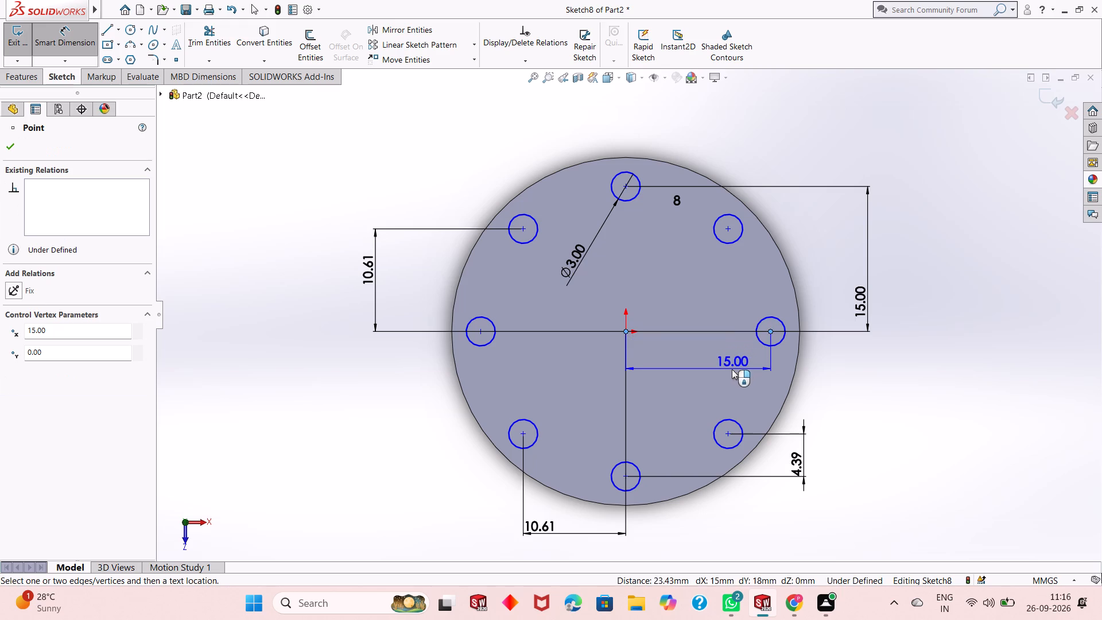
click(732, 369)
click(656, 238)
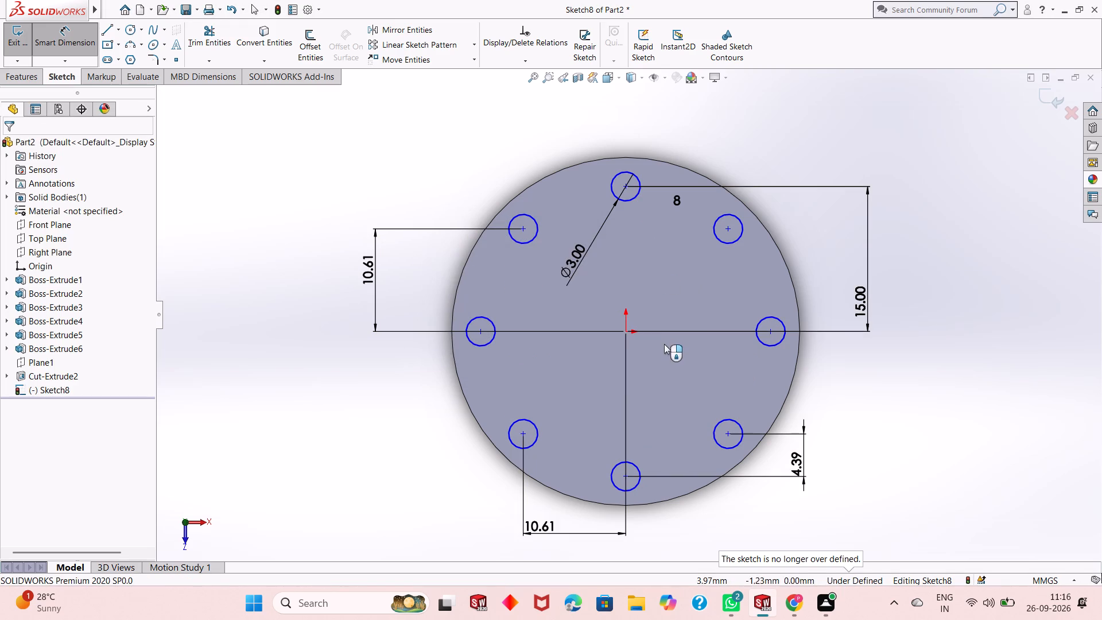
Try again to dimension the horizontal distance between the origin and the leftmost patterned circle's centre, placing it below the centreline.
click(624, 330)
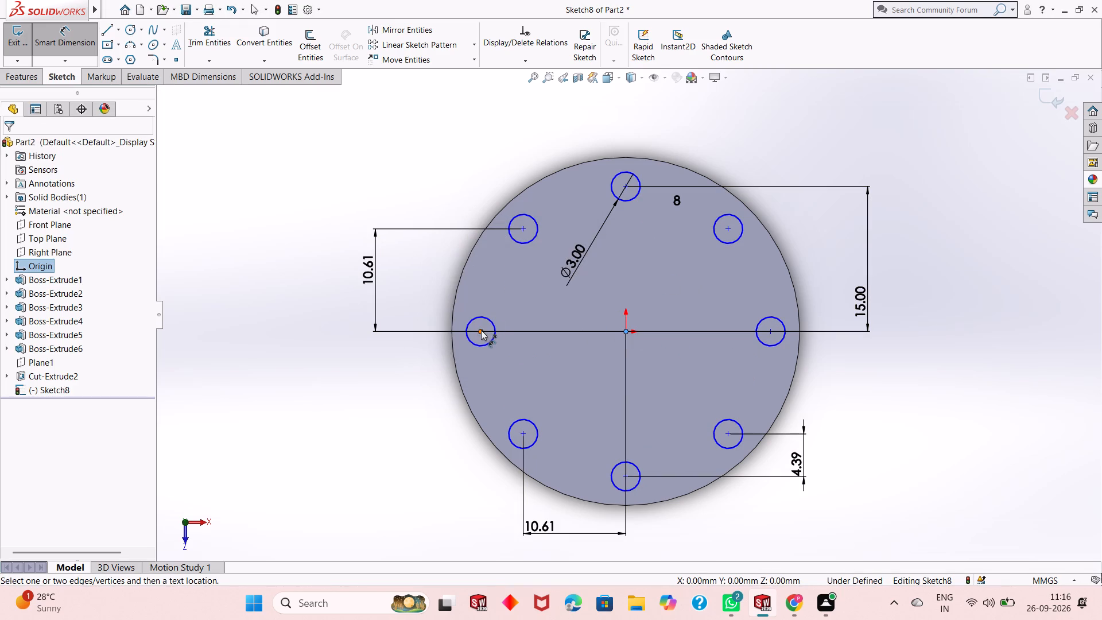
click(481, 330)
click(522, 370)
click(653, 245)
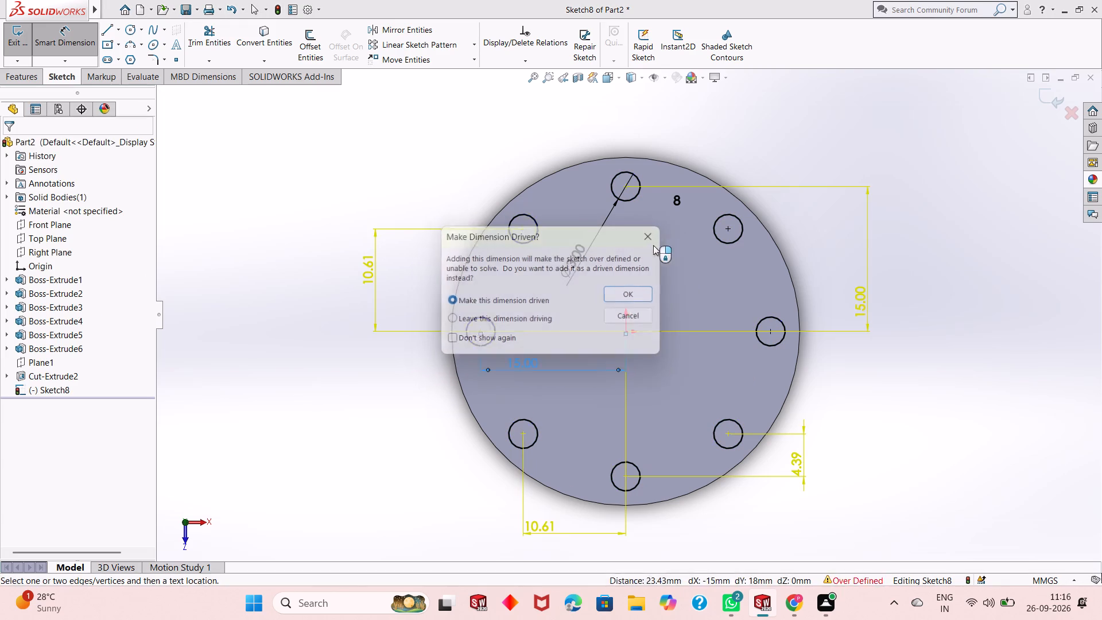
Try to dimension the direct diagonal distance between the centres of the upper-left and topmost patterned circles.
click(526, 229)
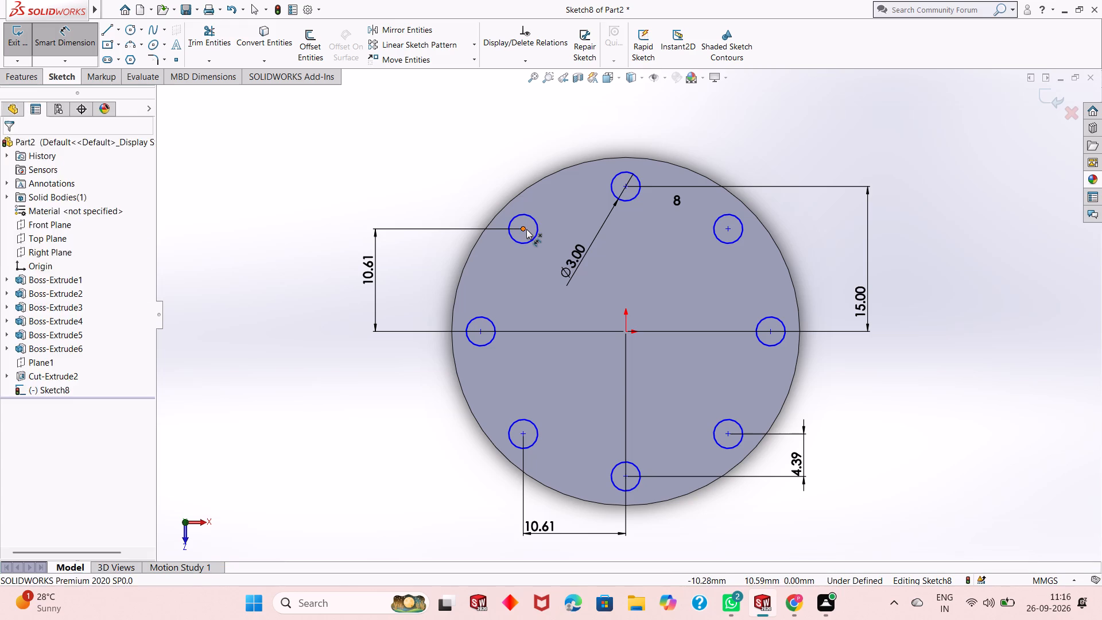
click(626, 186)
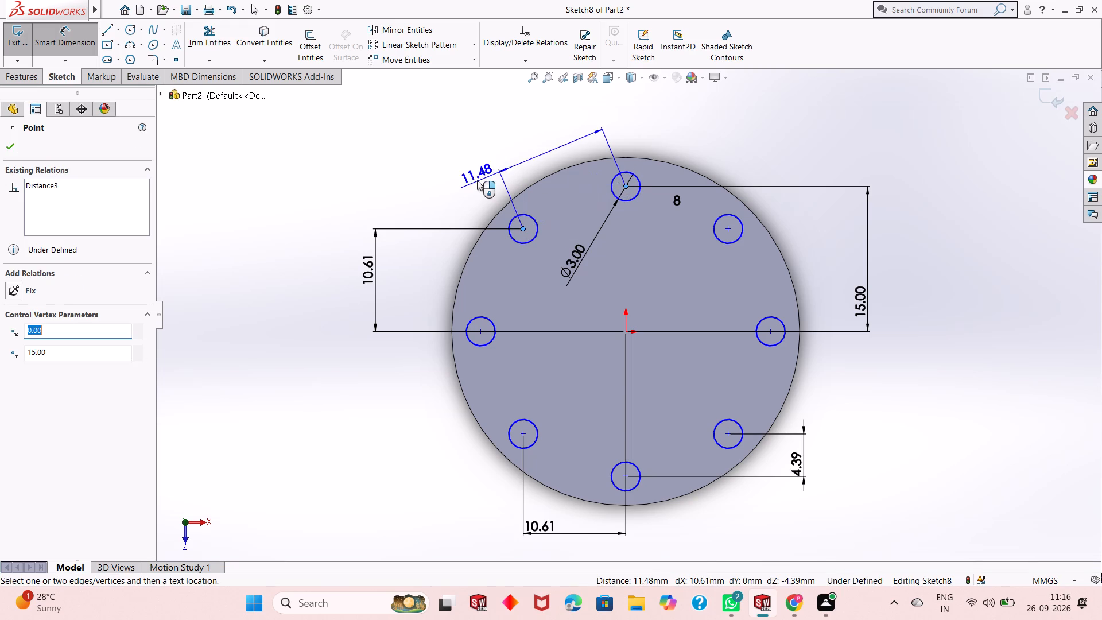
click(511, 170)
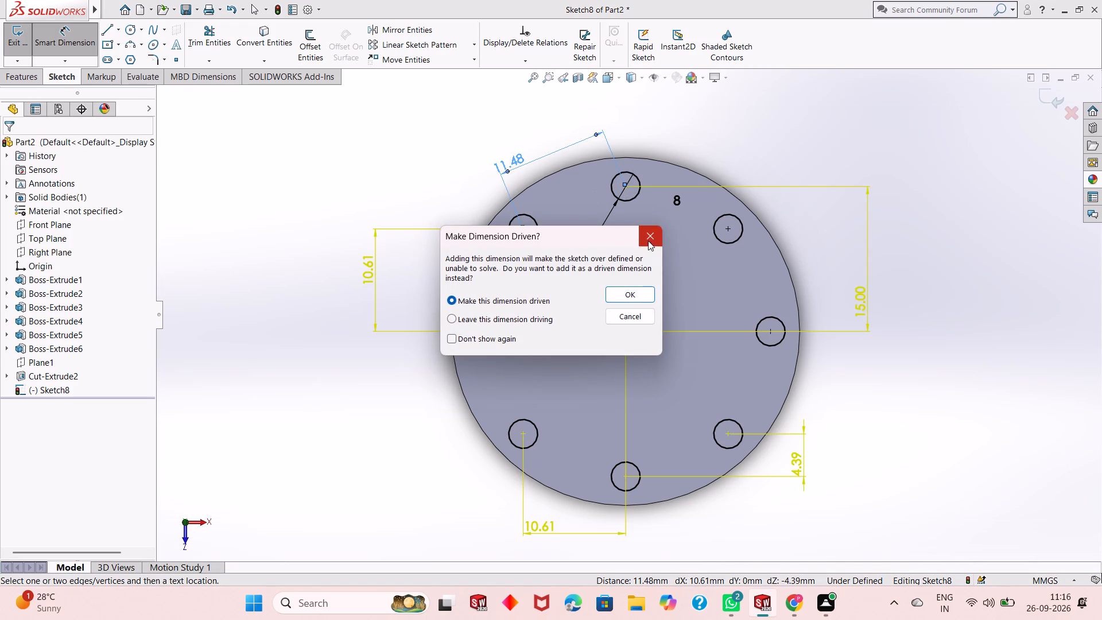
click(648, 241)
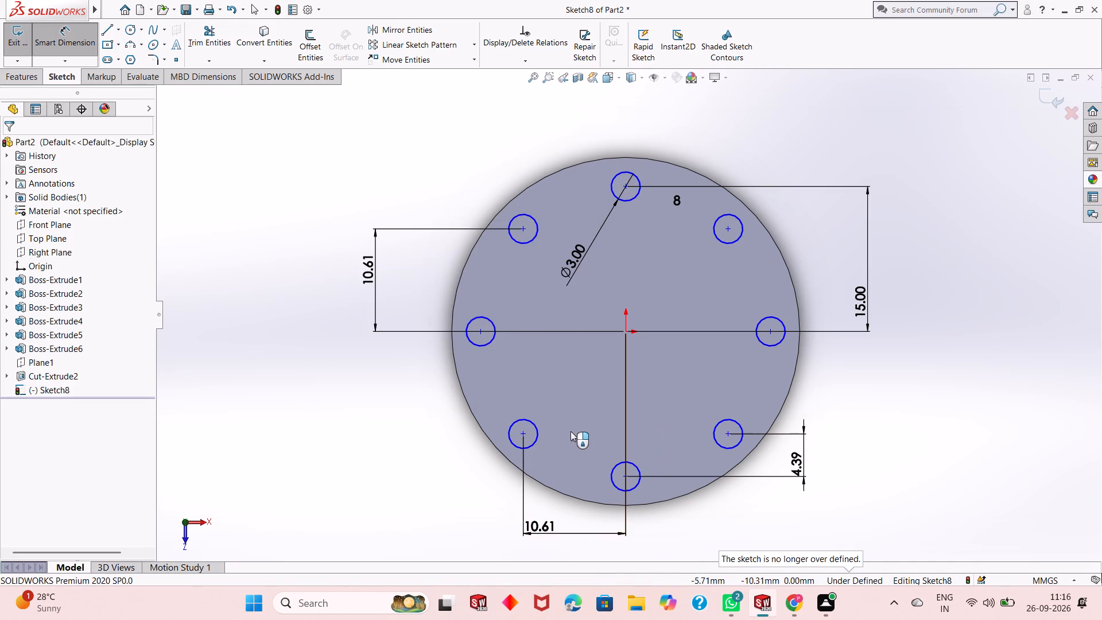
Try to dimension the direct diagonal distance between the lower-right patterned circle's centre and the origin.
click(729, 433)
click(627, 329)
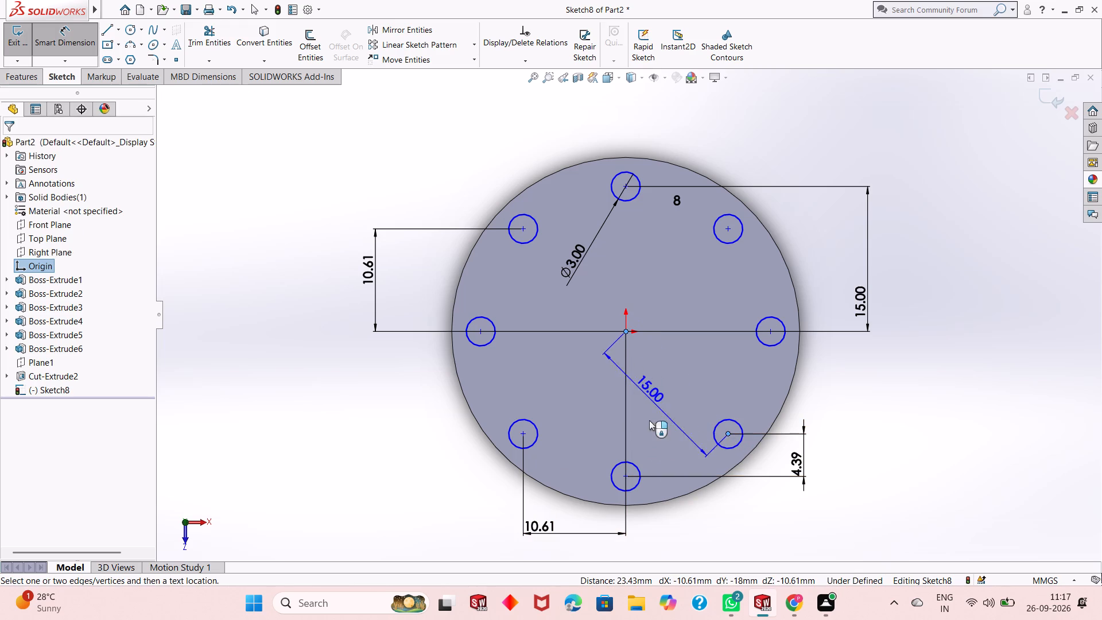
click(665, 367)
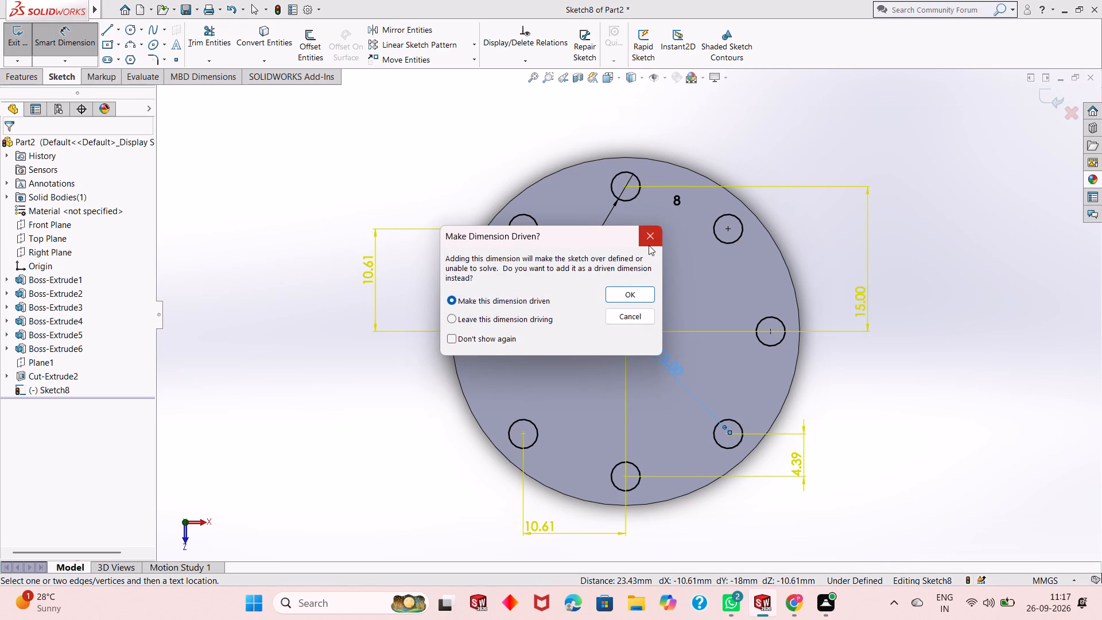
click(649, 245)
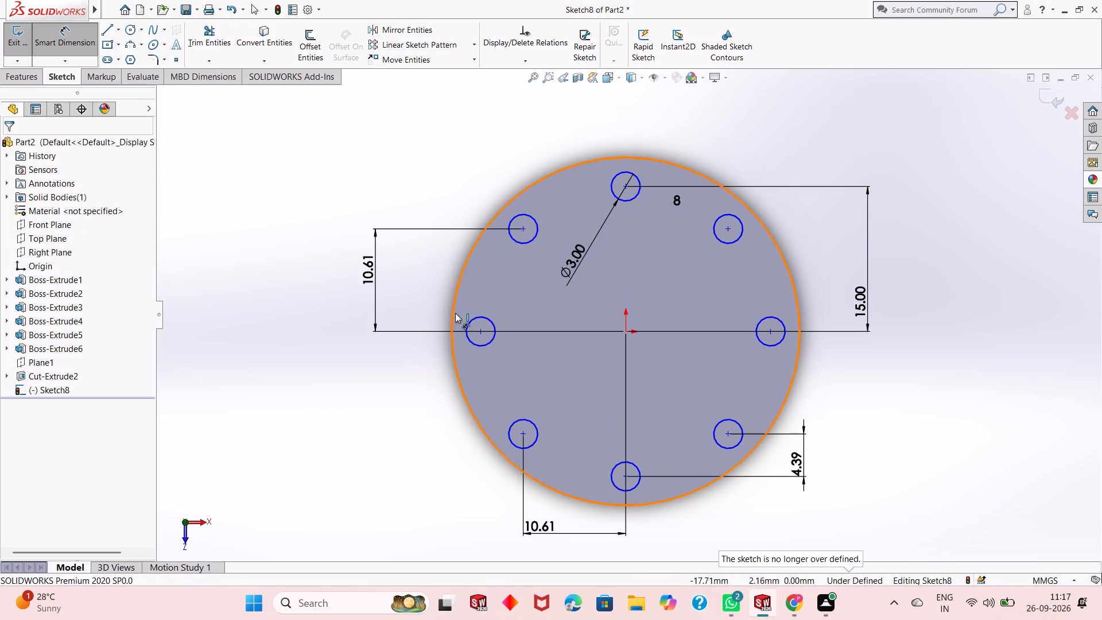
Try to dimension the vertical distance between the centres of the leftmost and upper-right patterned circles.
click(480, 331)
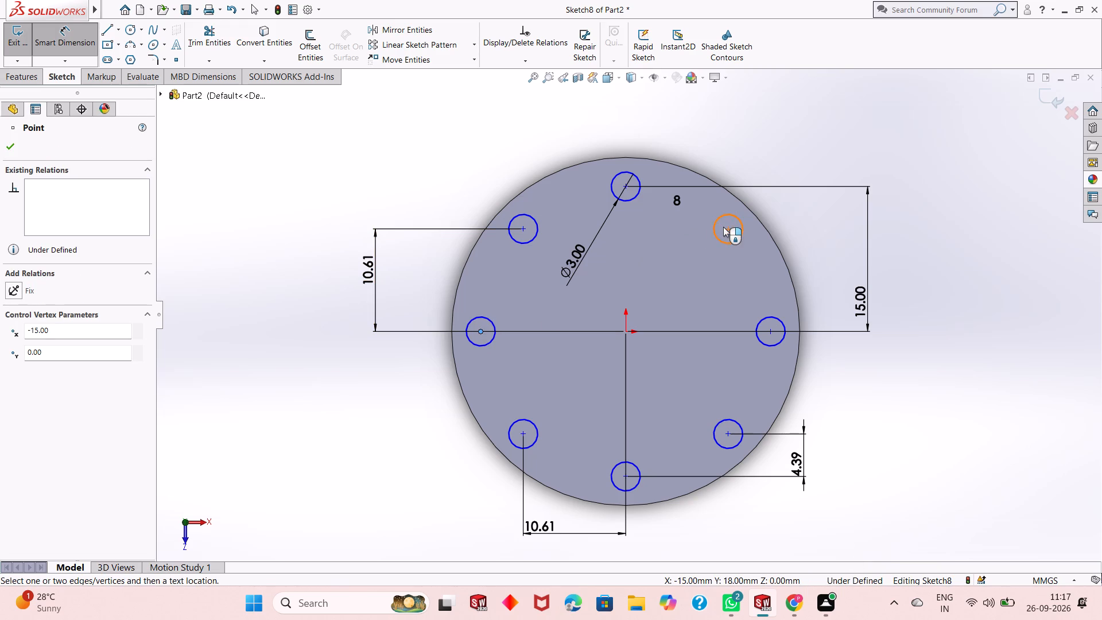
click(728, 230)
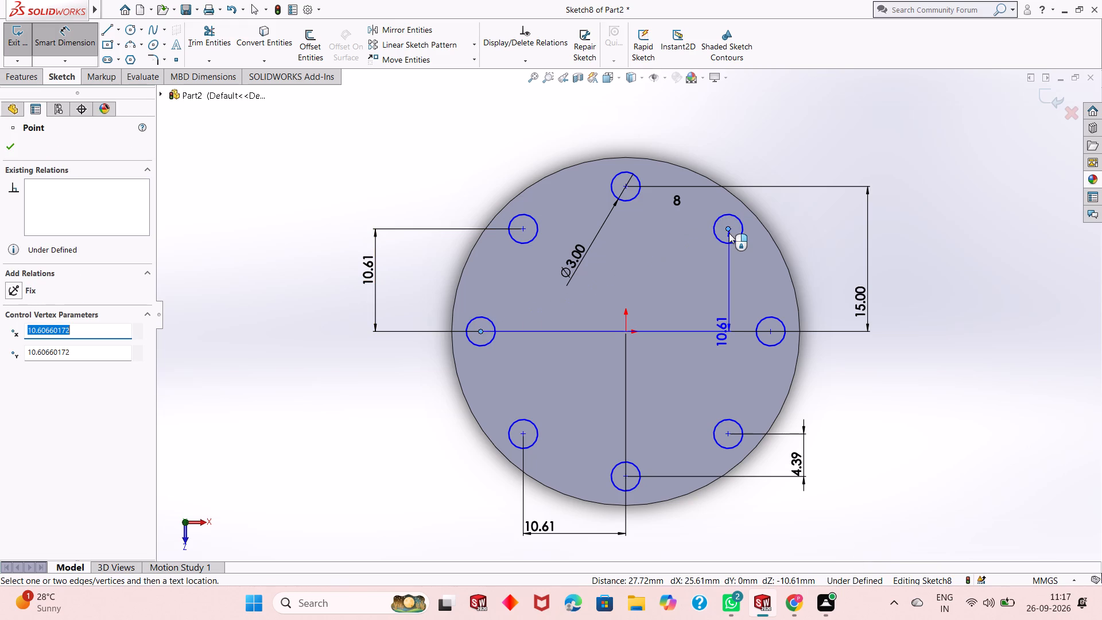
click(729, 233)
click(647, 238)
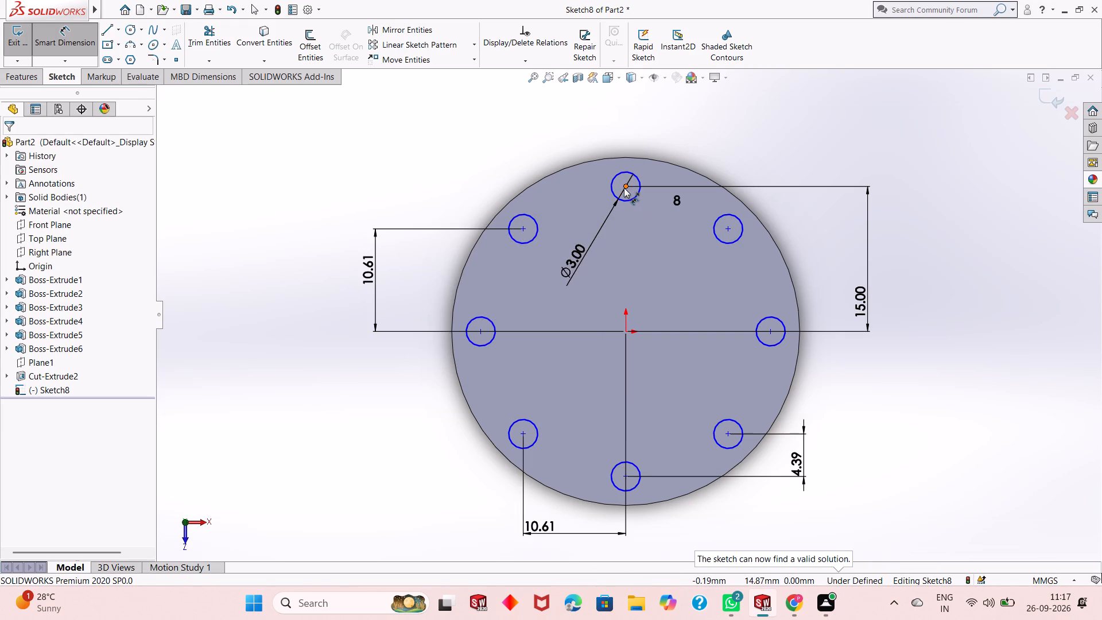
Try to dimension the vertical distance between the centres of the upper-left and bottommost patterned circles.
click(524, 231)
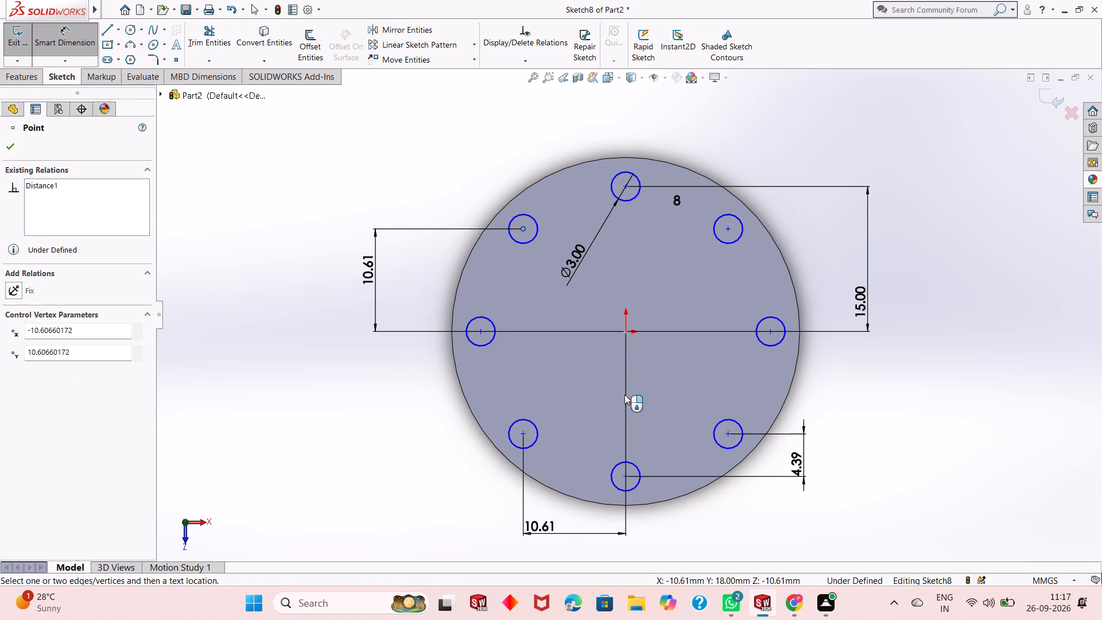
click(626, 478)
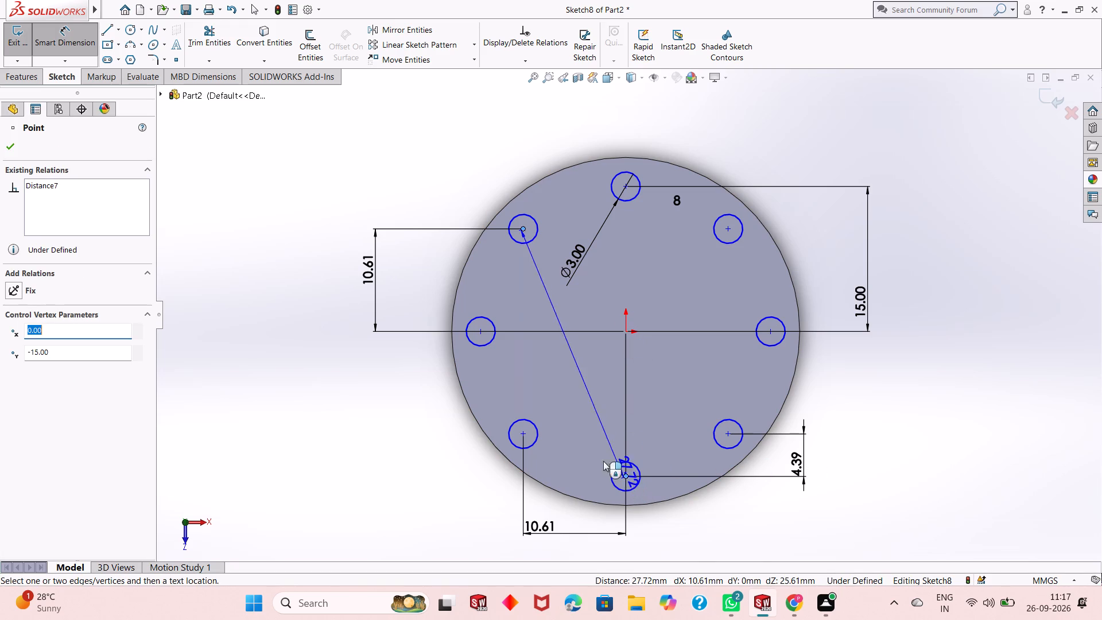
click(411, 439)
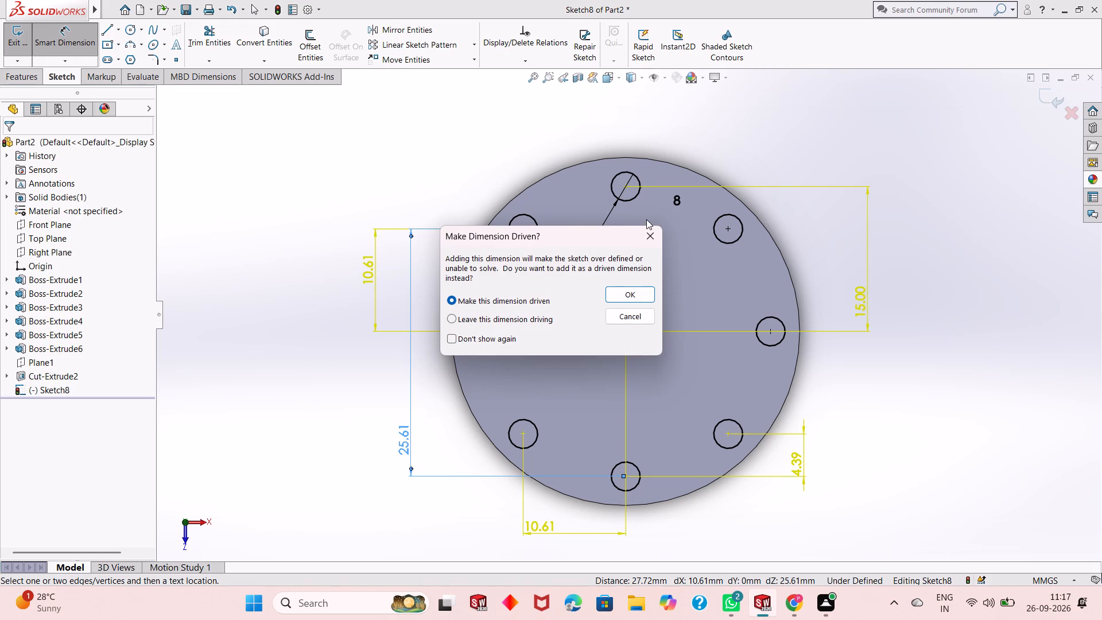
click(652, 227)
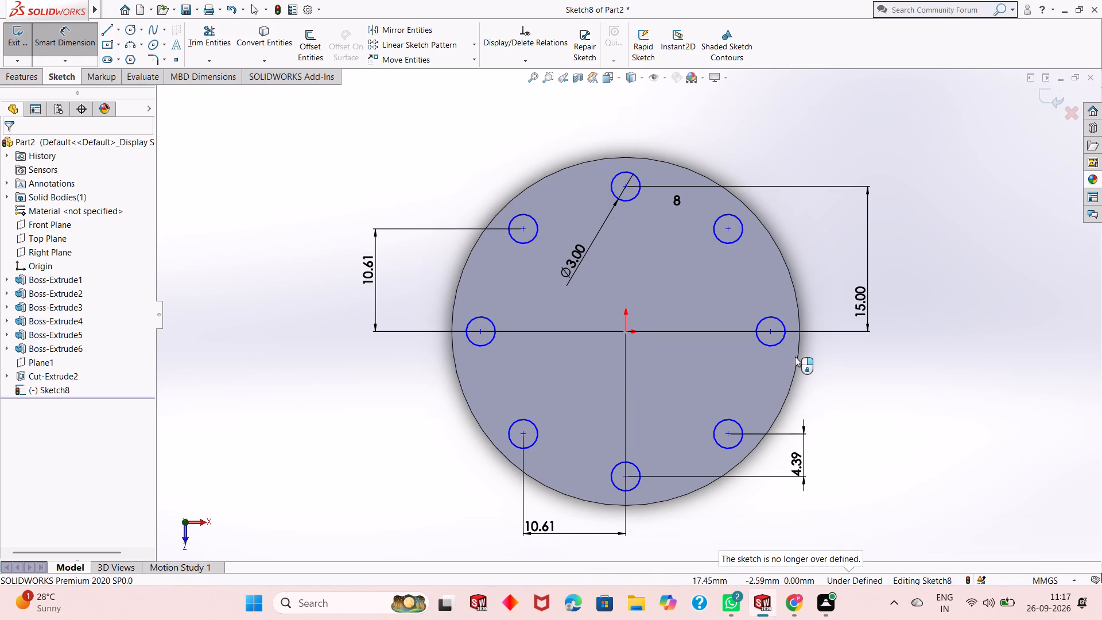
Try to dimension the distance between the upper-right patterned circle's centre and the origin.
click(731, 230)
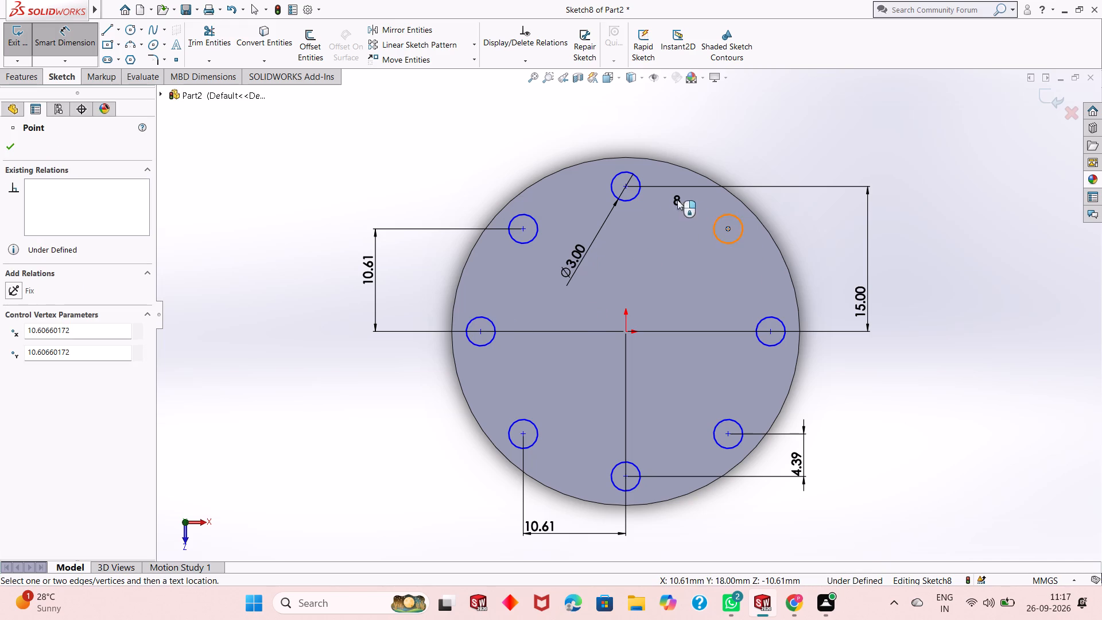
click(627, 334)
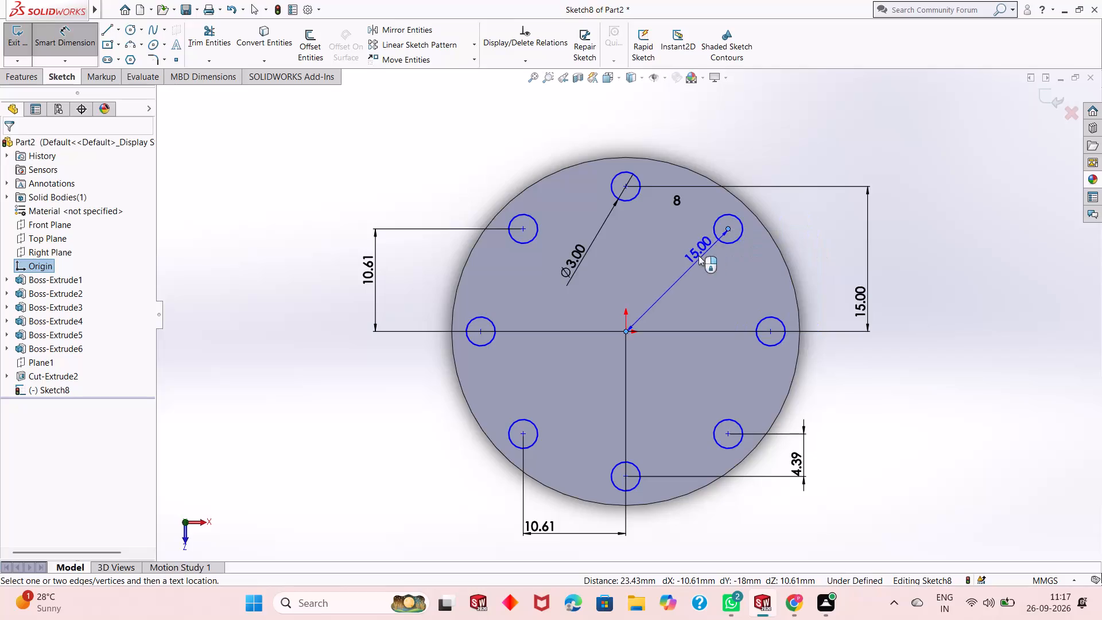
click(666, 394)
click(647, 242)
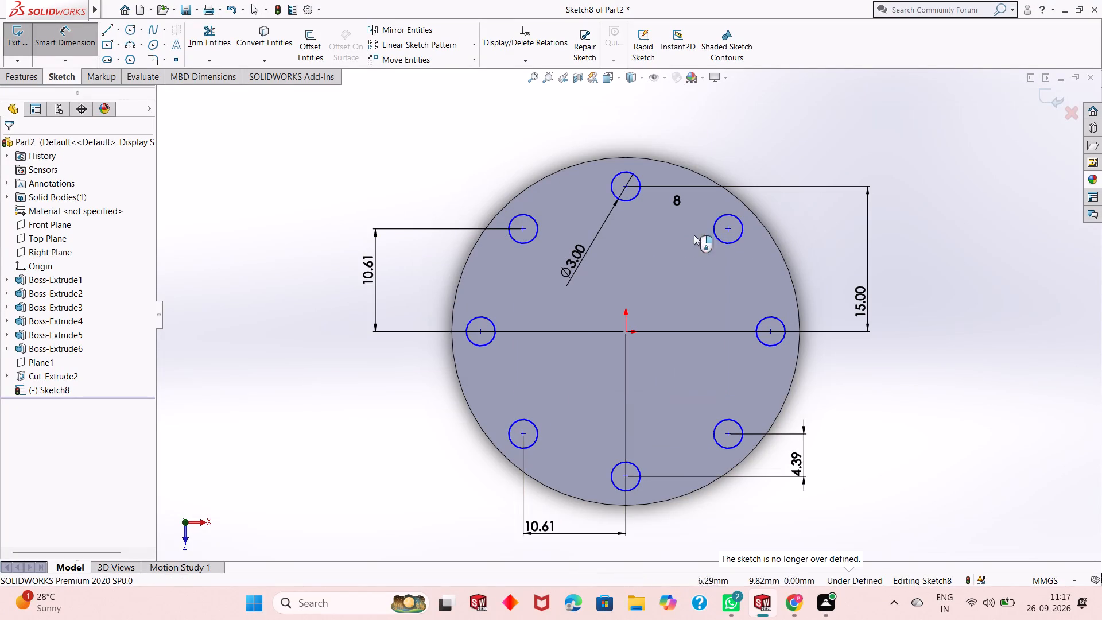
Try to dimension the vertical distance between the centres of the upper-right and rightmost patterned circles.
click(726, 228)
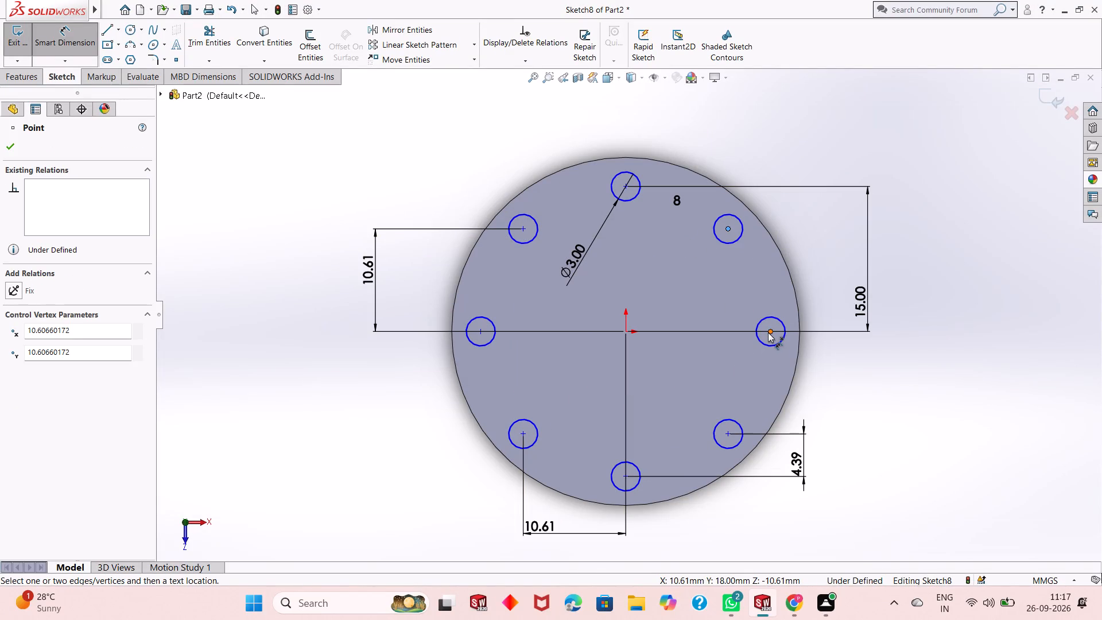
click(768, 332)
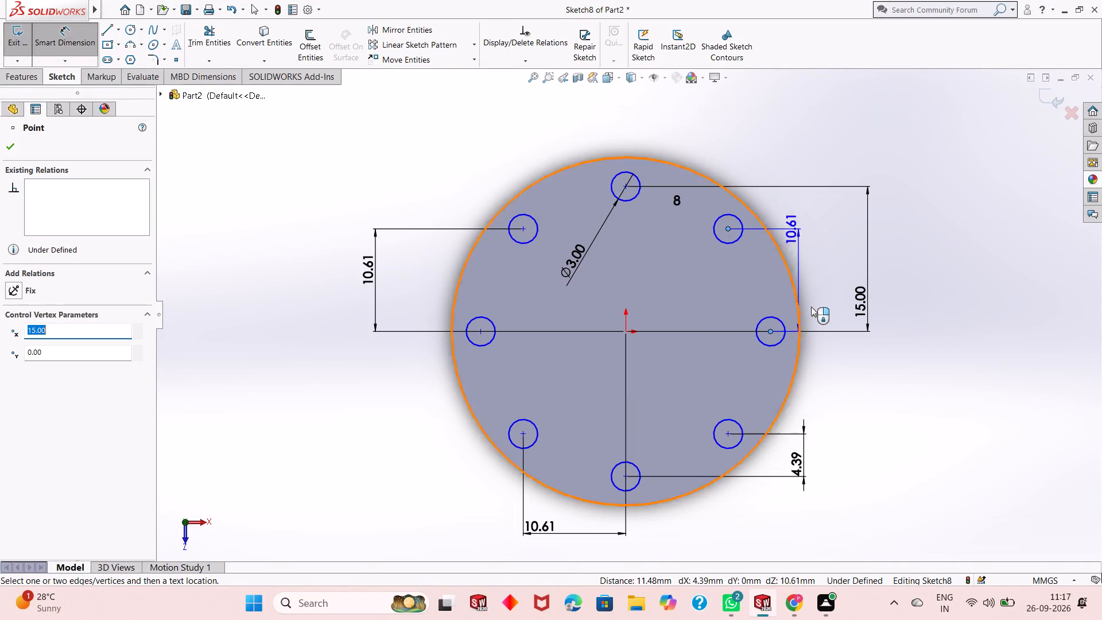
click(813, 305)
click(660, 242)
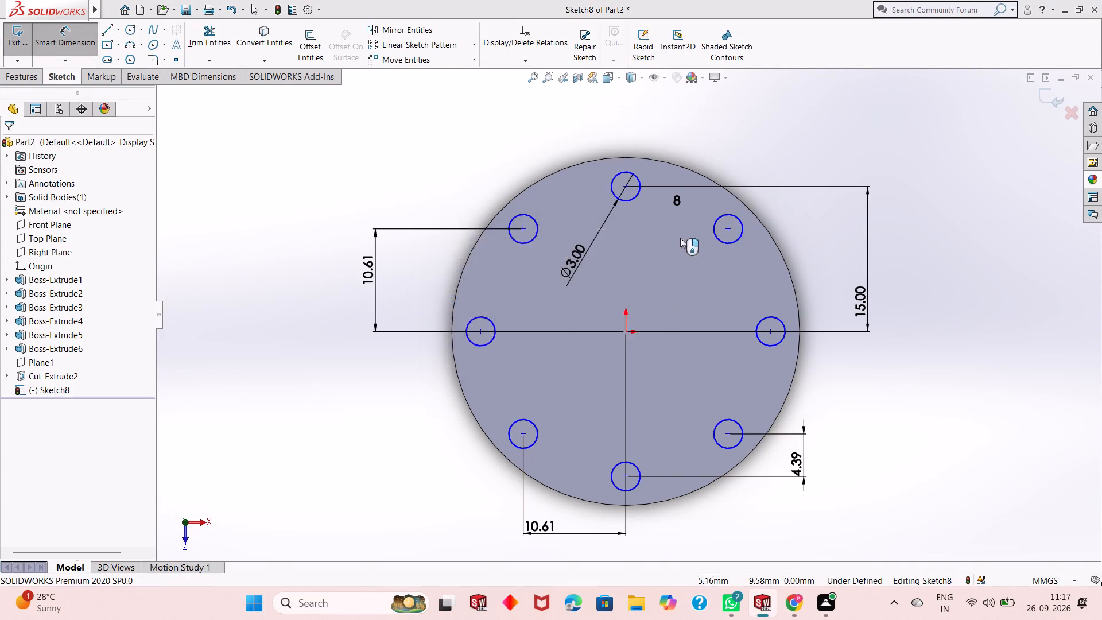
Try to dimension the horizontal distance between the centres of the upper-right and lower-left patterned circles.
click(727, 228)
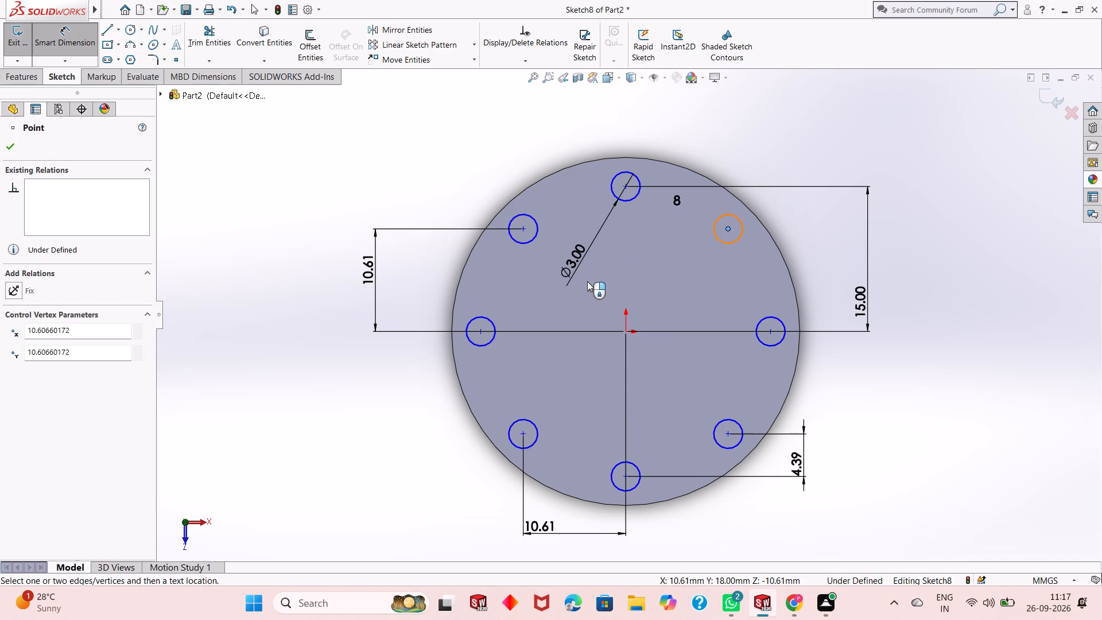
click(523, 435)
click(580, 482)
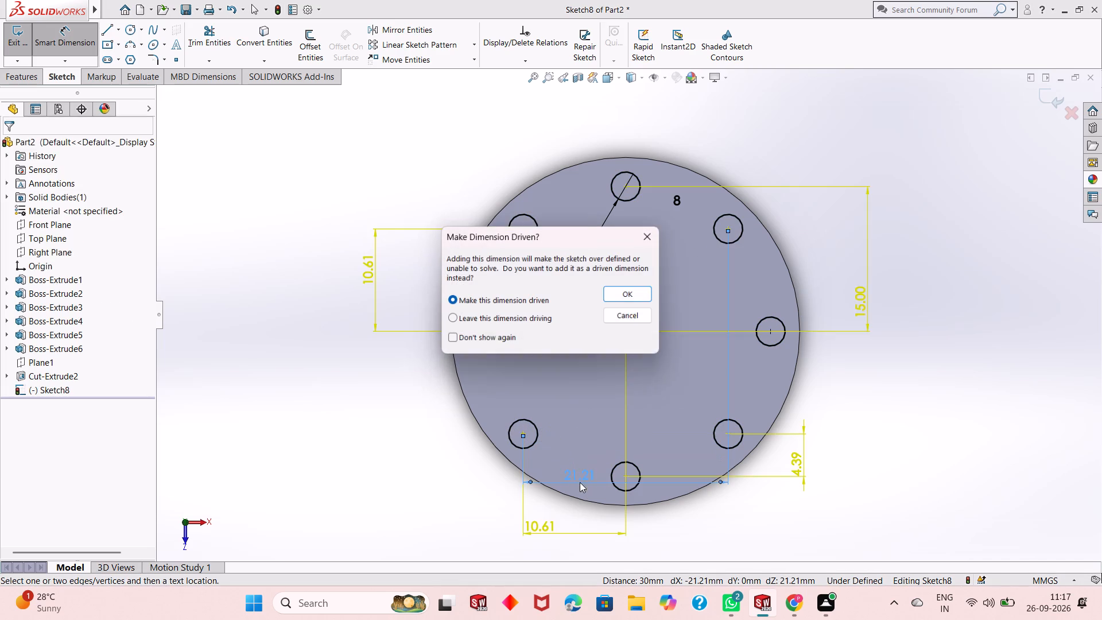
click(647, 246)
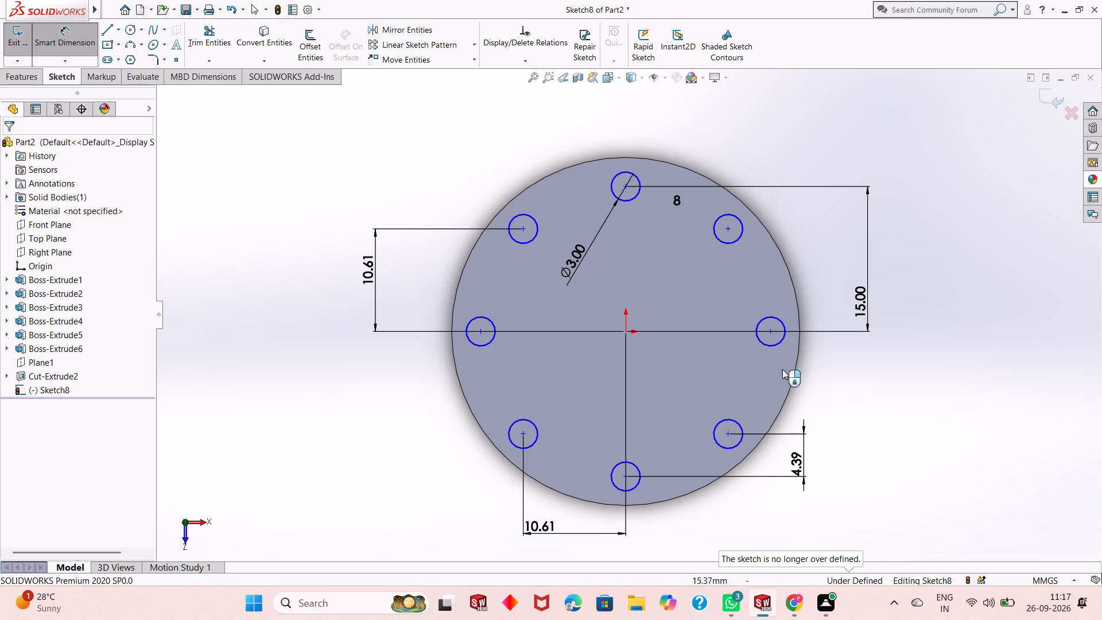
Undo to bring back the vertical dimension between the upper-right and rightmost patterned circles' centres.
key(ctrl+z)
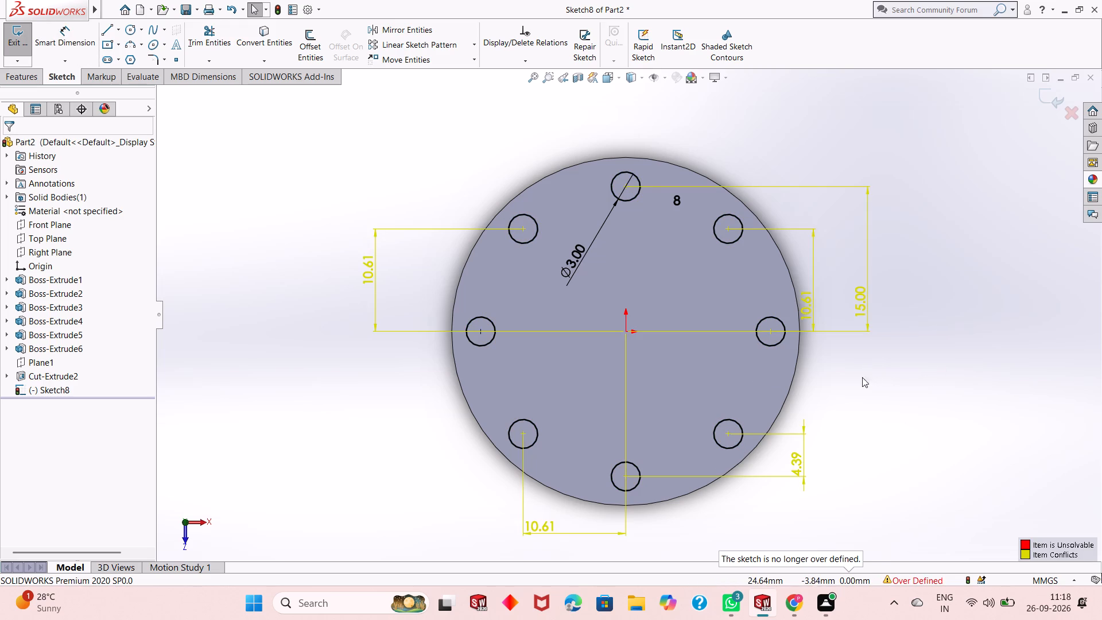
key(Escape)
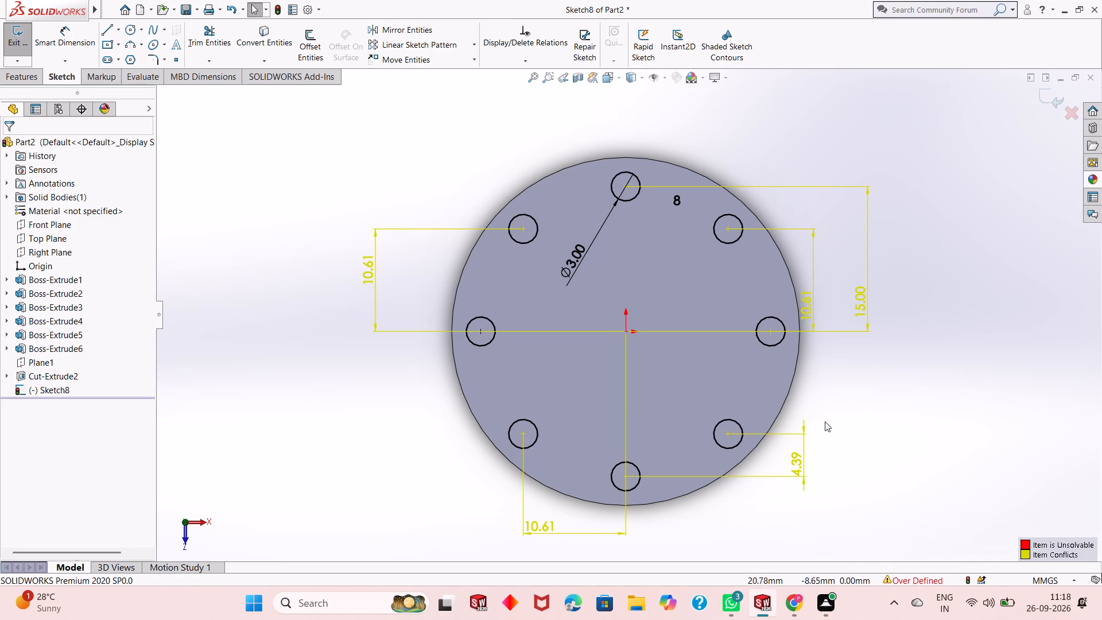
Delete the 4.39 mm vertical dimension between the lower-right and bottommost patterned circles' centres.
right_click(803, 455)
click(868, 447)
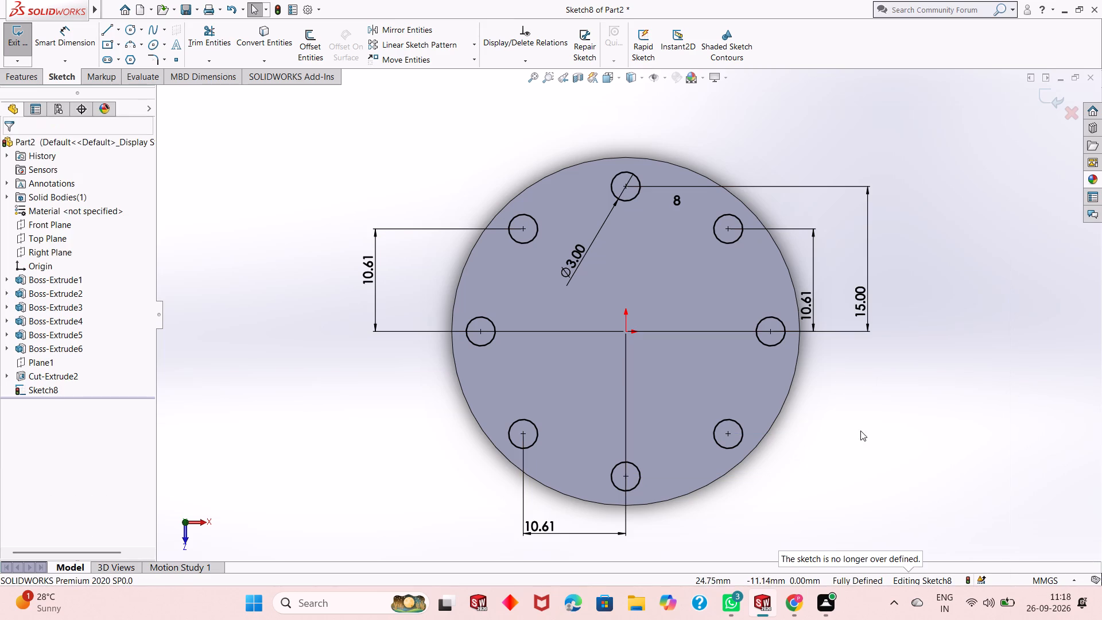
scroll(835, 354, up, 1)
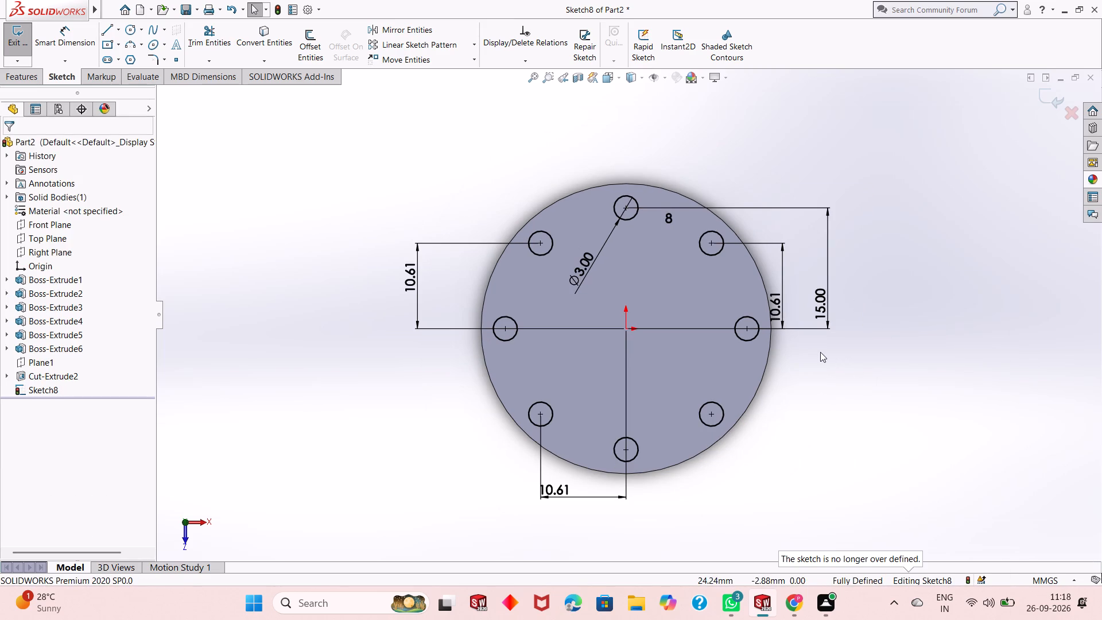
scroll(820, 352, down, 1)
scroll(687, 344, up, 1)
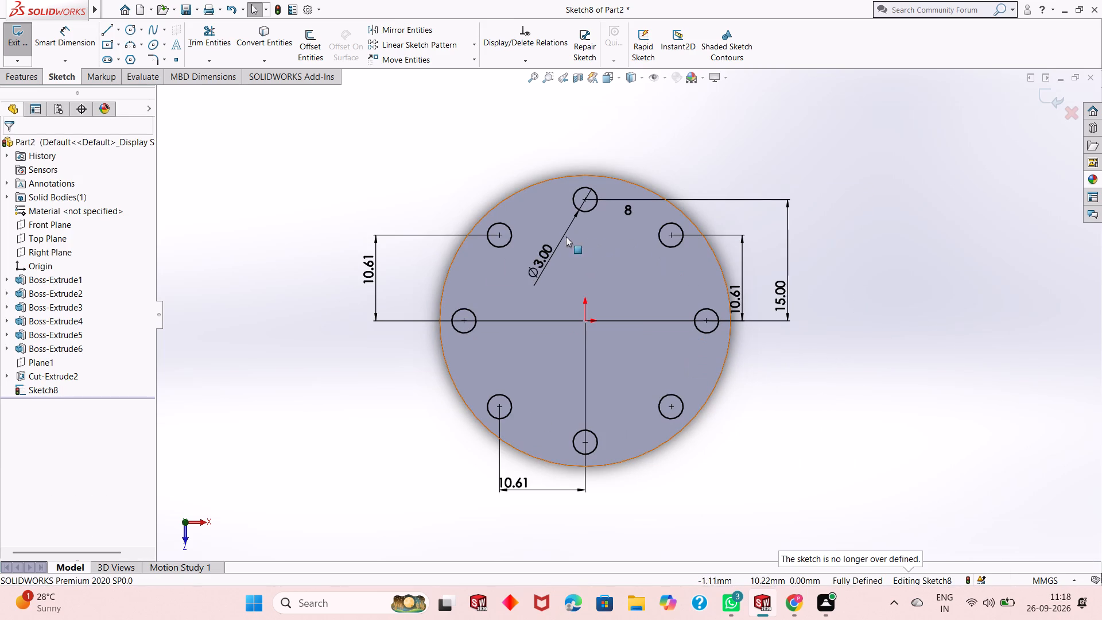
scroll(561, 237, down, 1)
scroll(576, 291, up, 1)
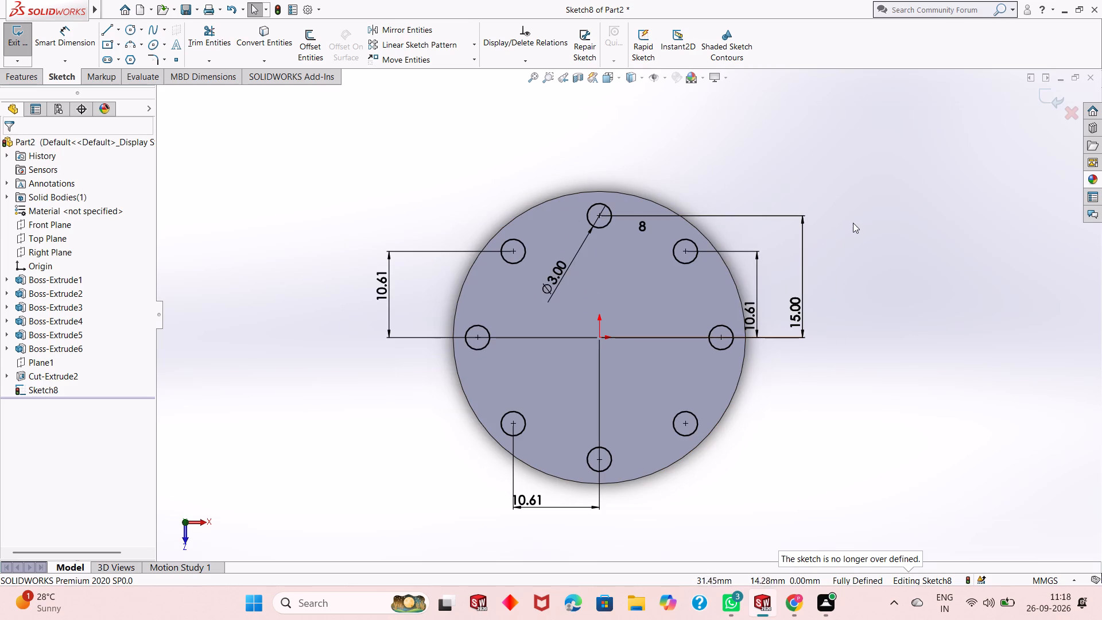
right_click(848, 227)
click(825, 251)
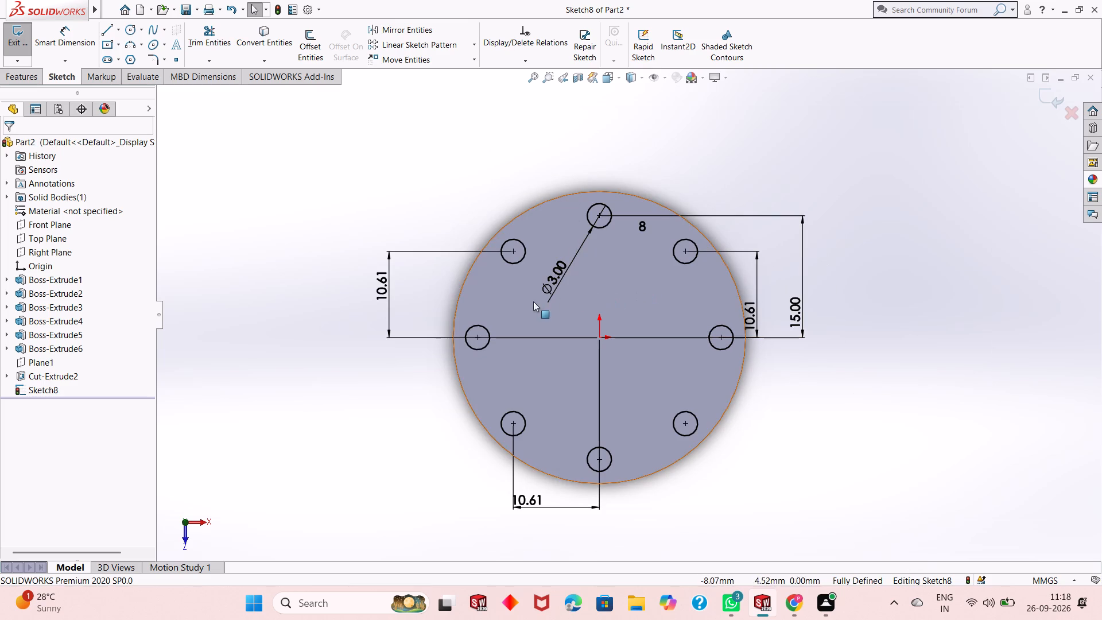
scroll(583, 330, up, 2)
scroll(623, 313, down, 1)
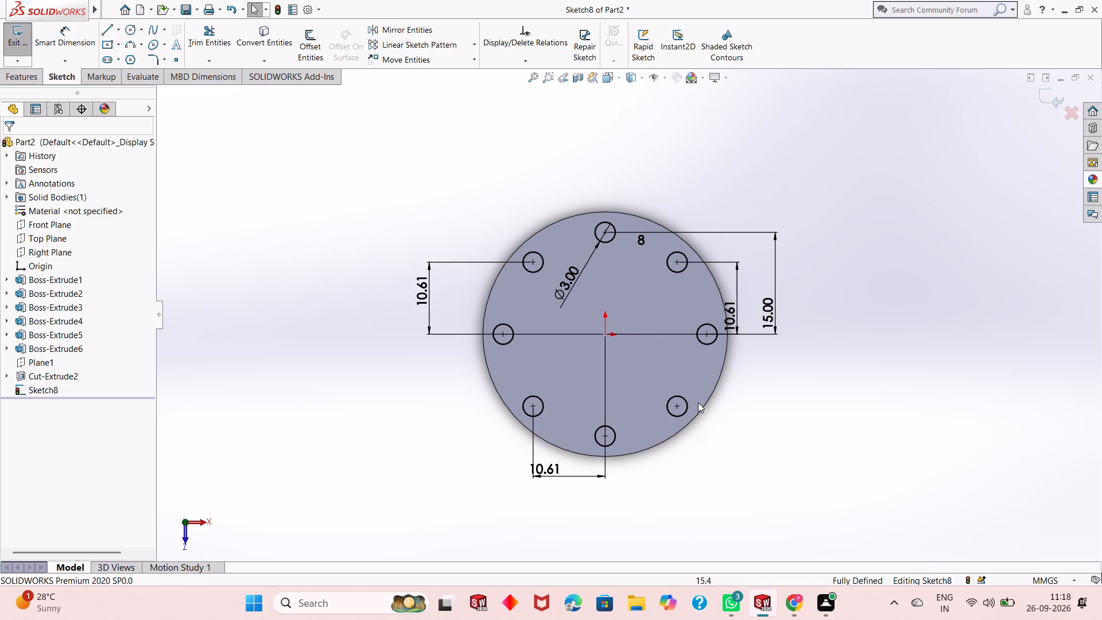
Extrude-cut the eight patterned circles from the sketch plane into the flange with a blind depth of 6 mm.
click(26, 78)
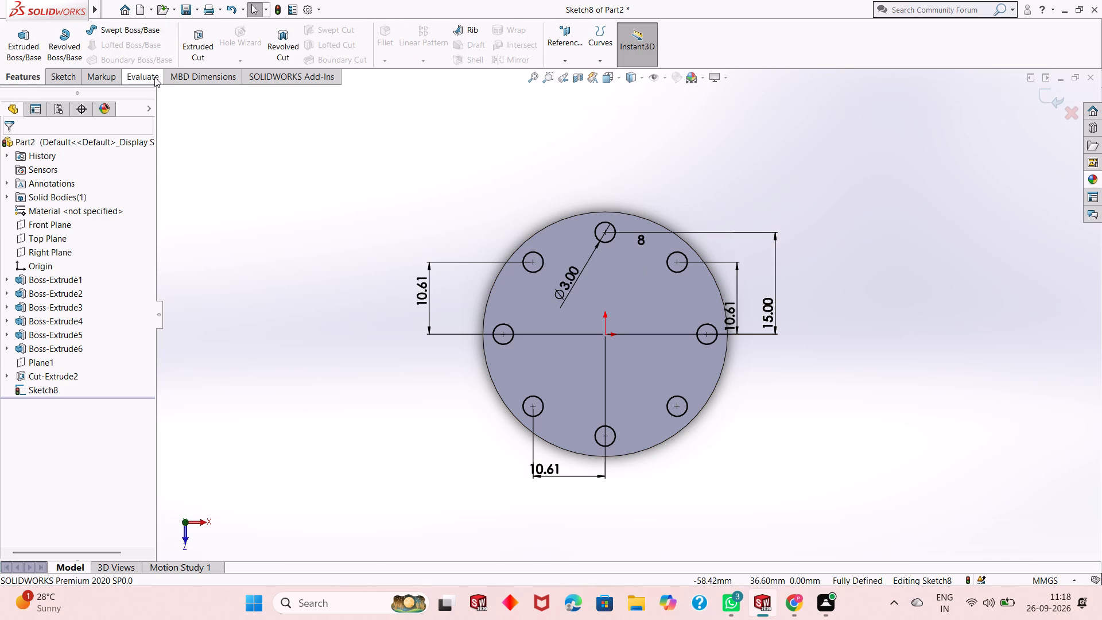
click(188, 56)
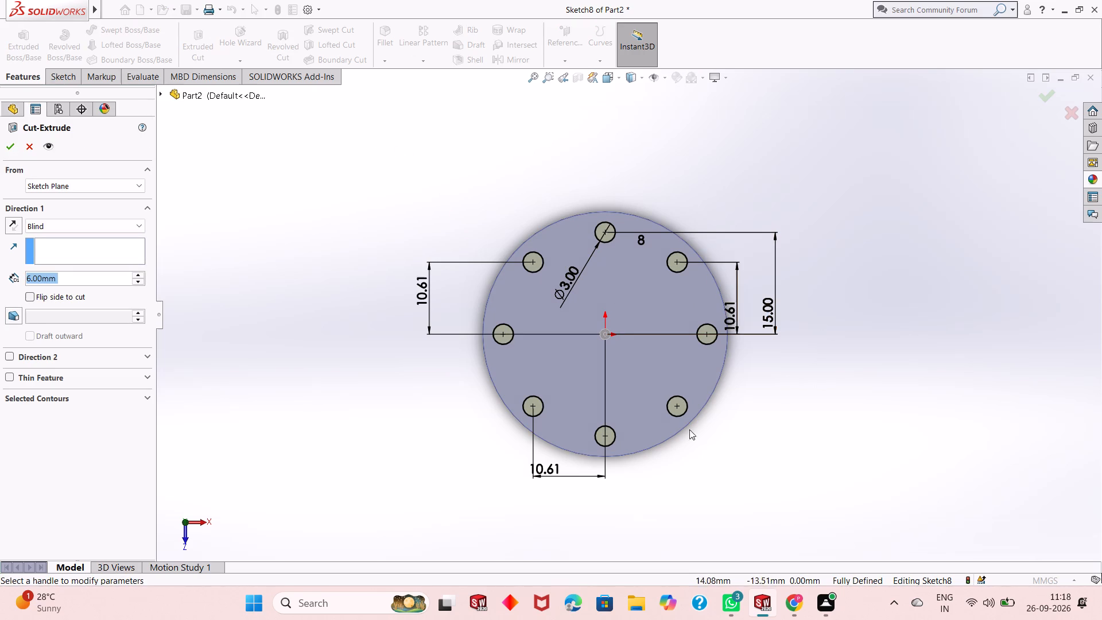
middle_drag(642, 470, 654, 203)
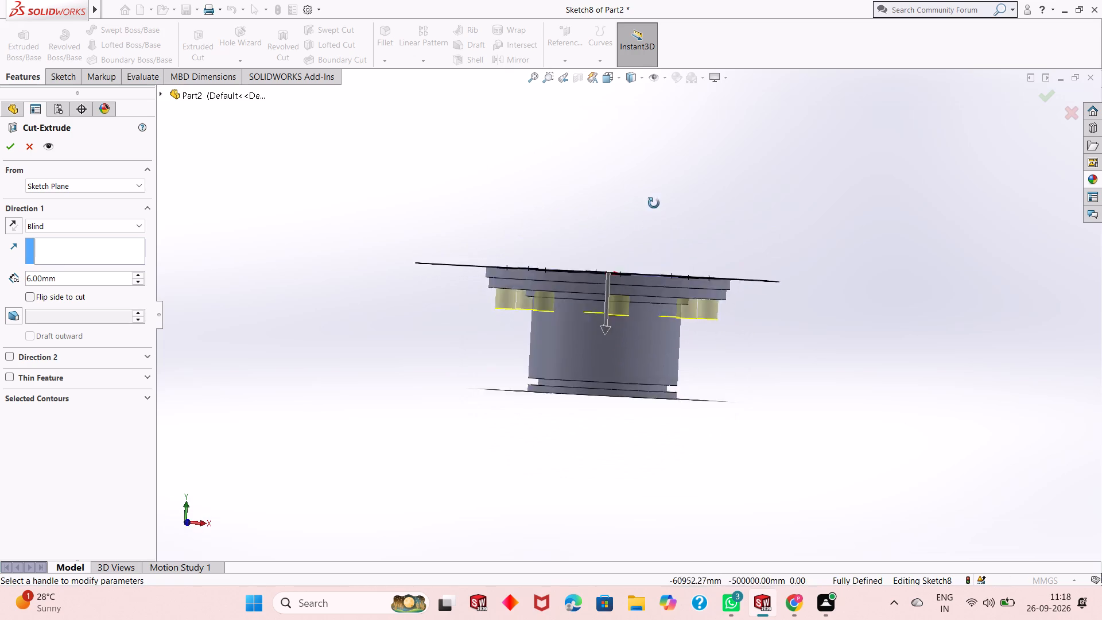
middle_drag(654, 203, 677, 108)
scroll(619, 197, down, 4)
middle_drag(619, 270, 619, 259)
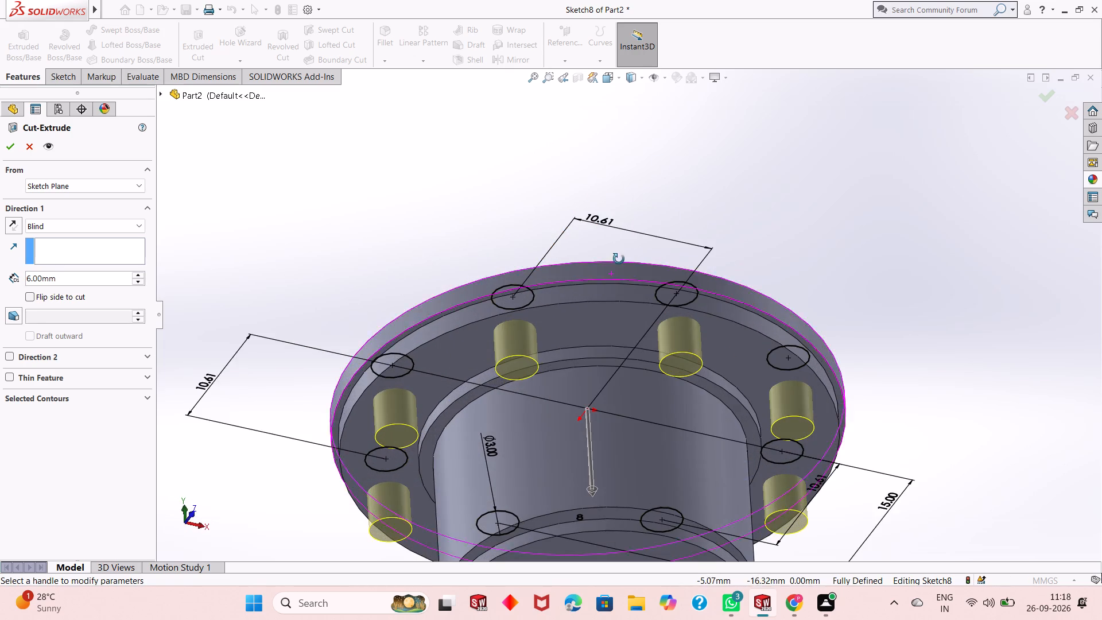
middle_drag(619, 259, 630, 396)
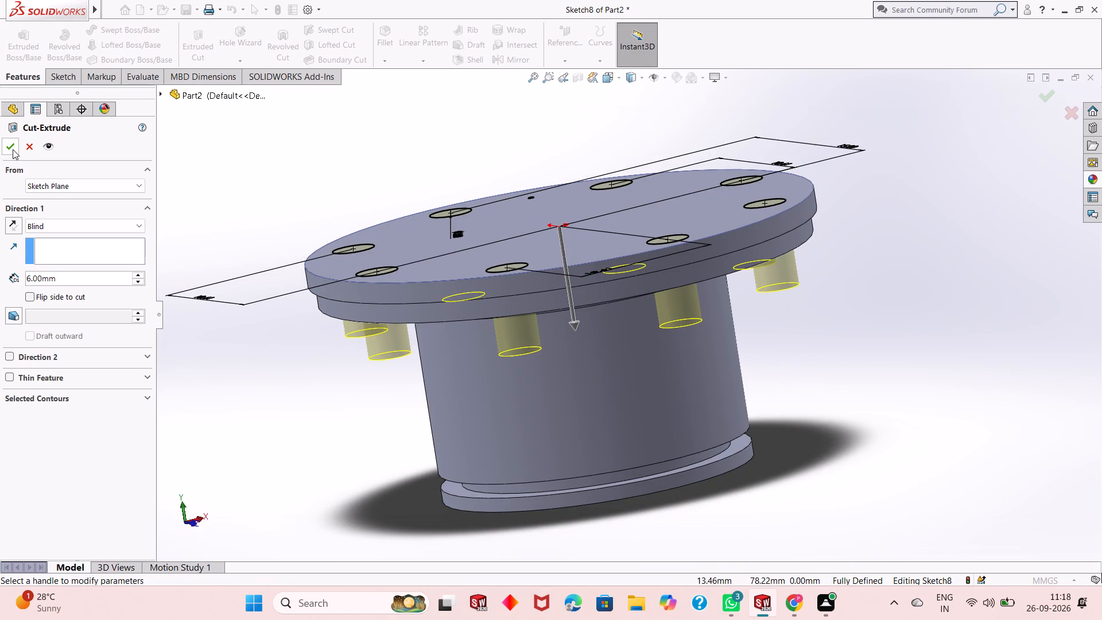
click(13, 150)
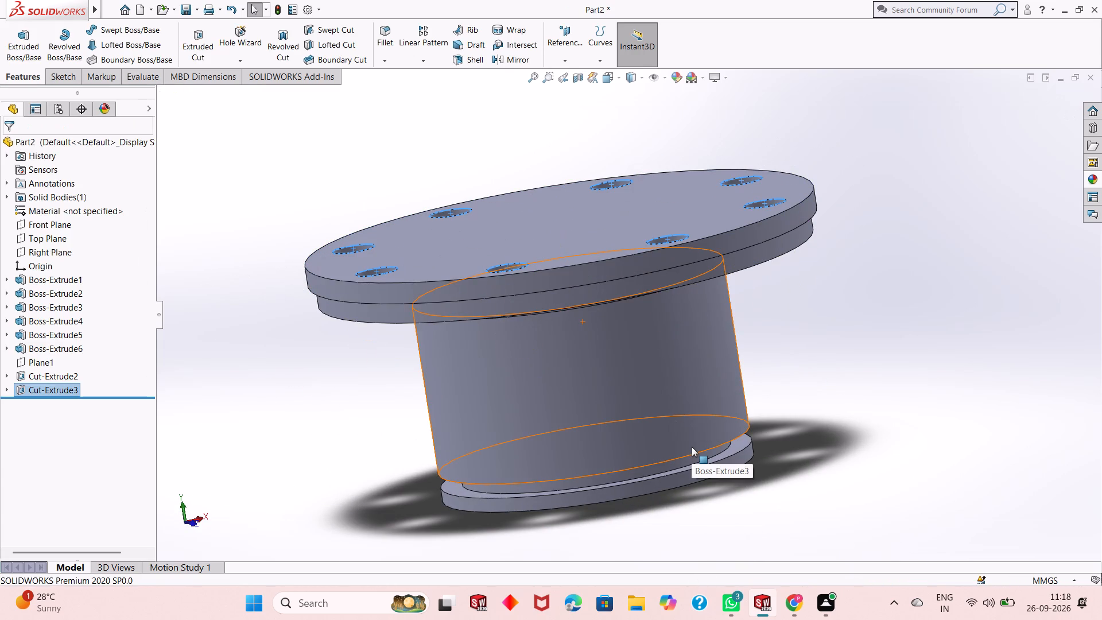
Start a new sketch on the flange's top face and orient the view normal to it.
middle_drag(659, 396, 659, 196)
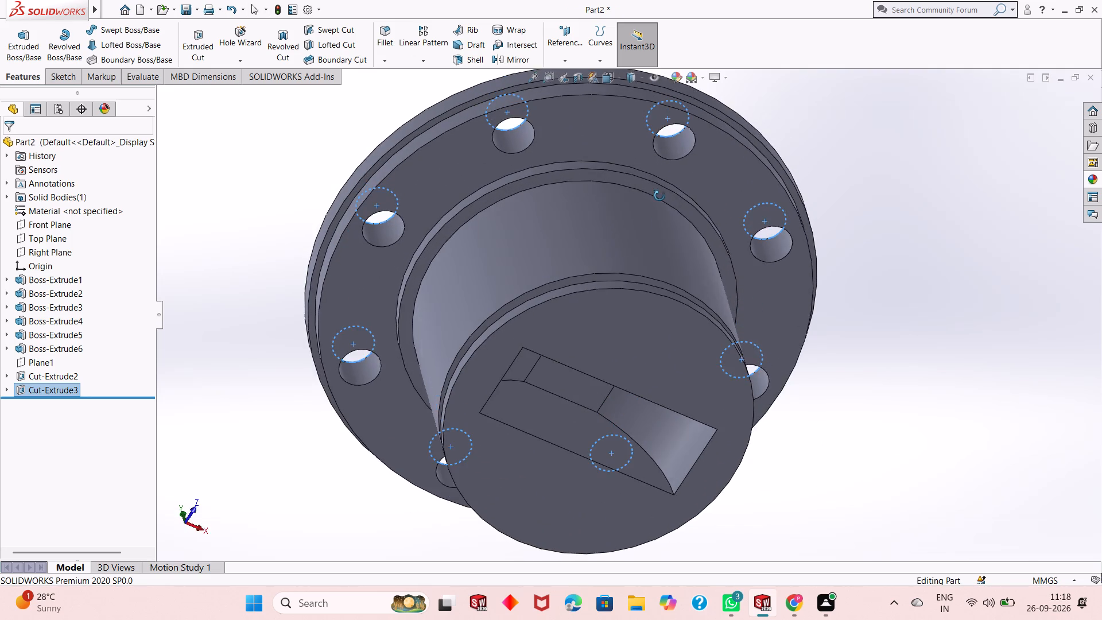
middle_drag(659, 196, 650, 533)
click(898, 350)
scroll(697, 346, up, 4)
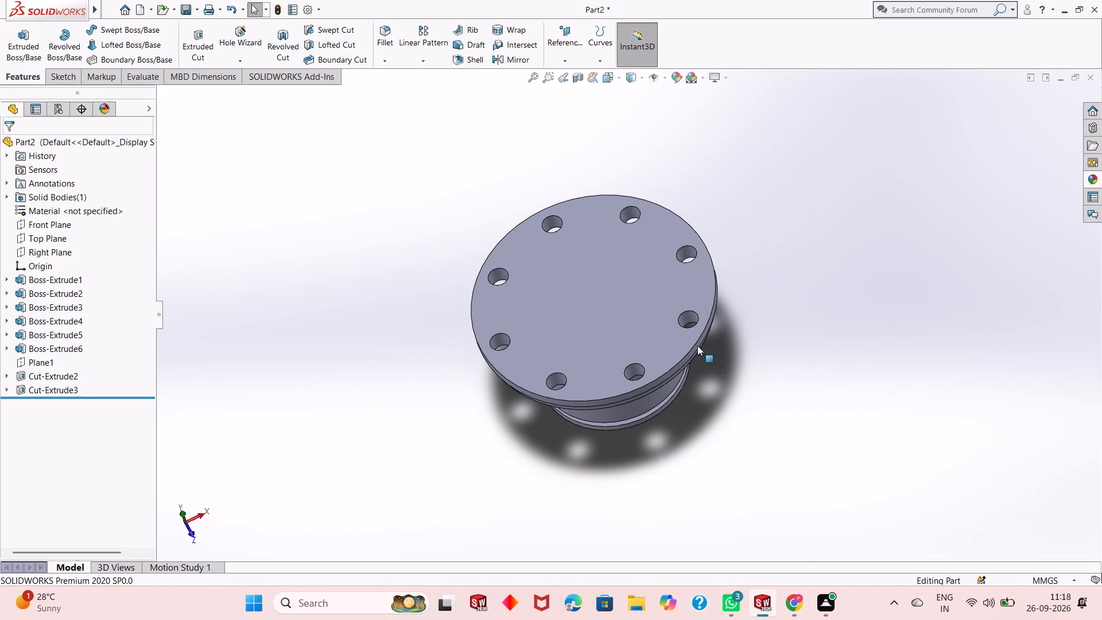
click(592, 298)
click(639, 265)
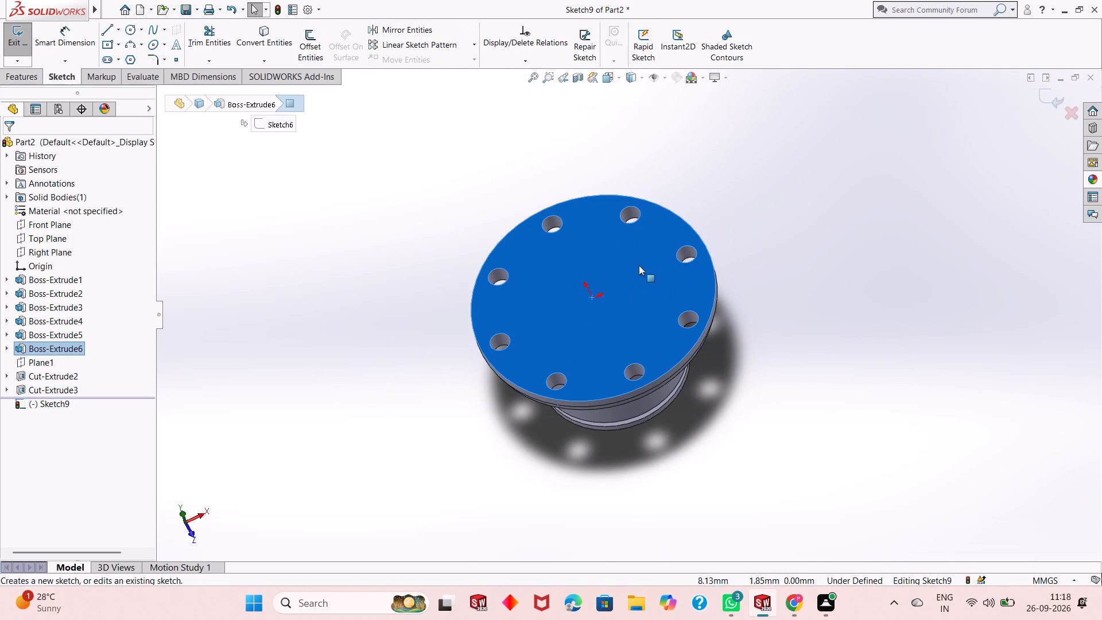
key(ctrl+8)
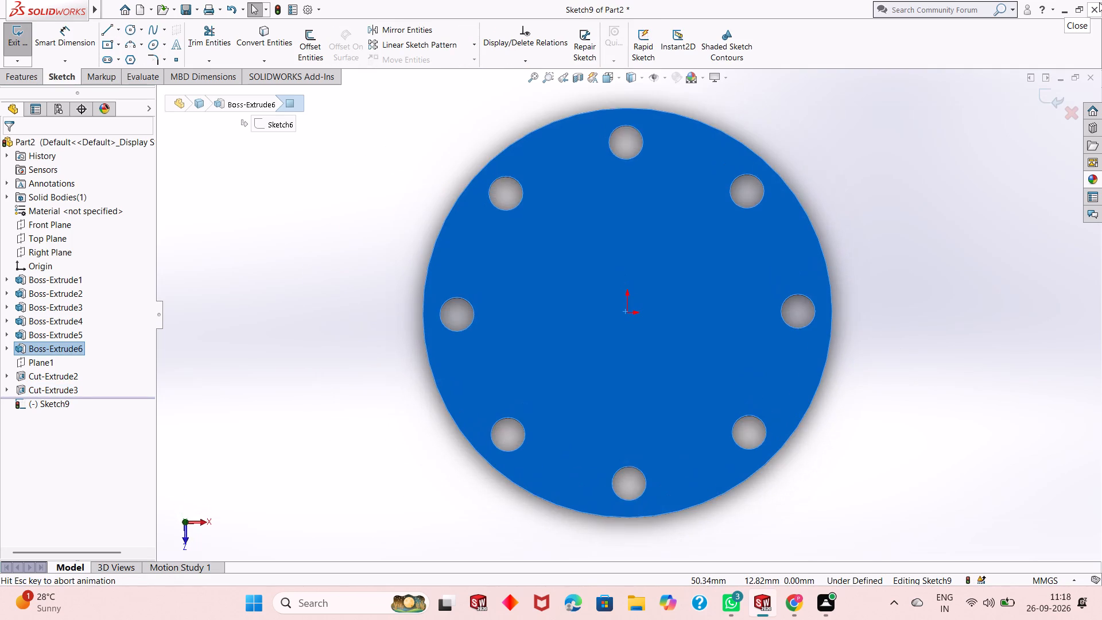
click(836, 342)
scroll(635, 364, up, 2)
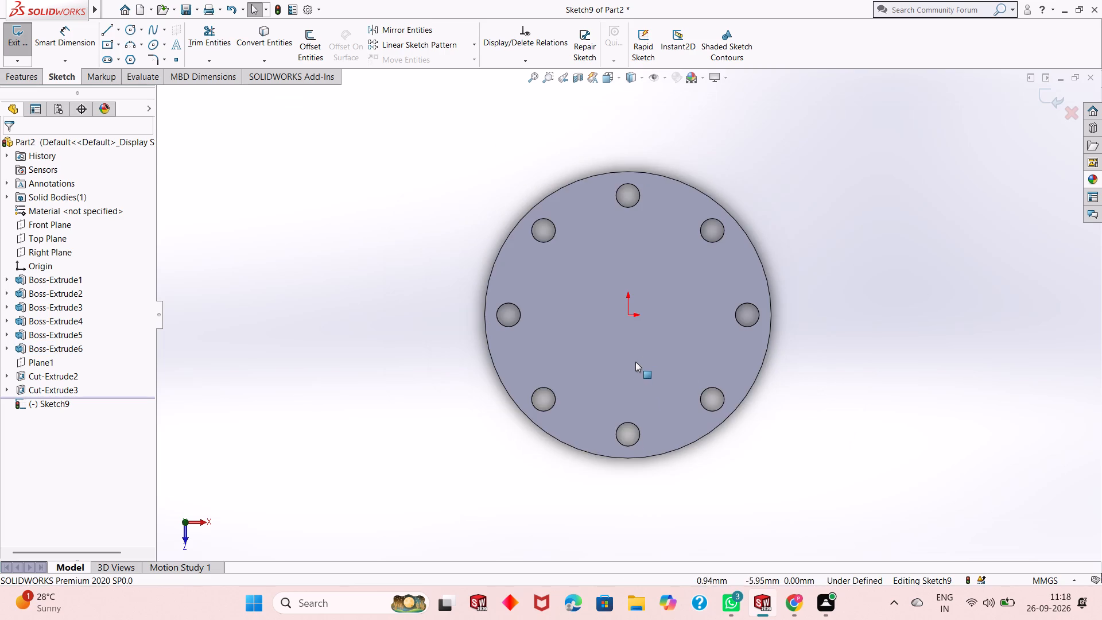
scroll(853, 323, down, 1)
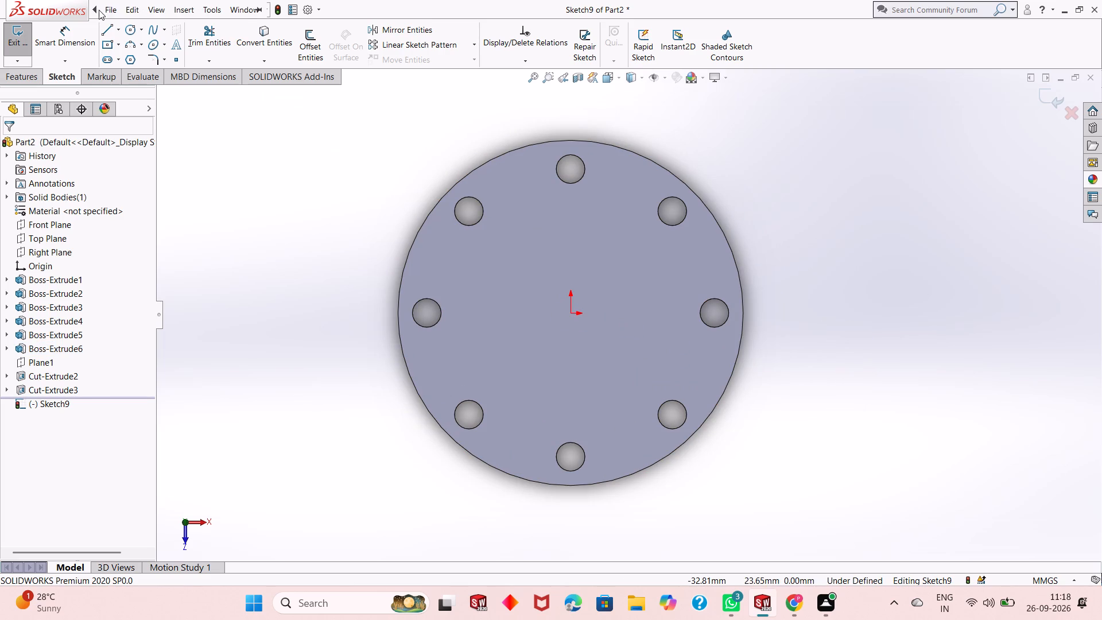
click(355, 148)
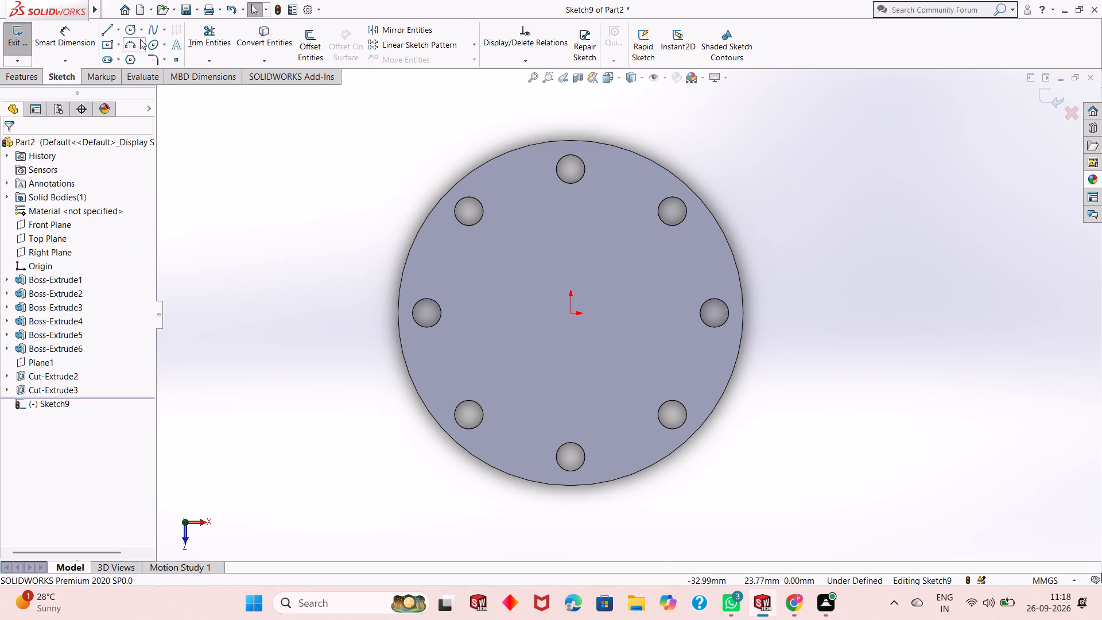
Sketch a circle about 14 mm in diameter centred on the origin of the flange's top face.
click(134, 32)
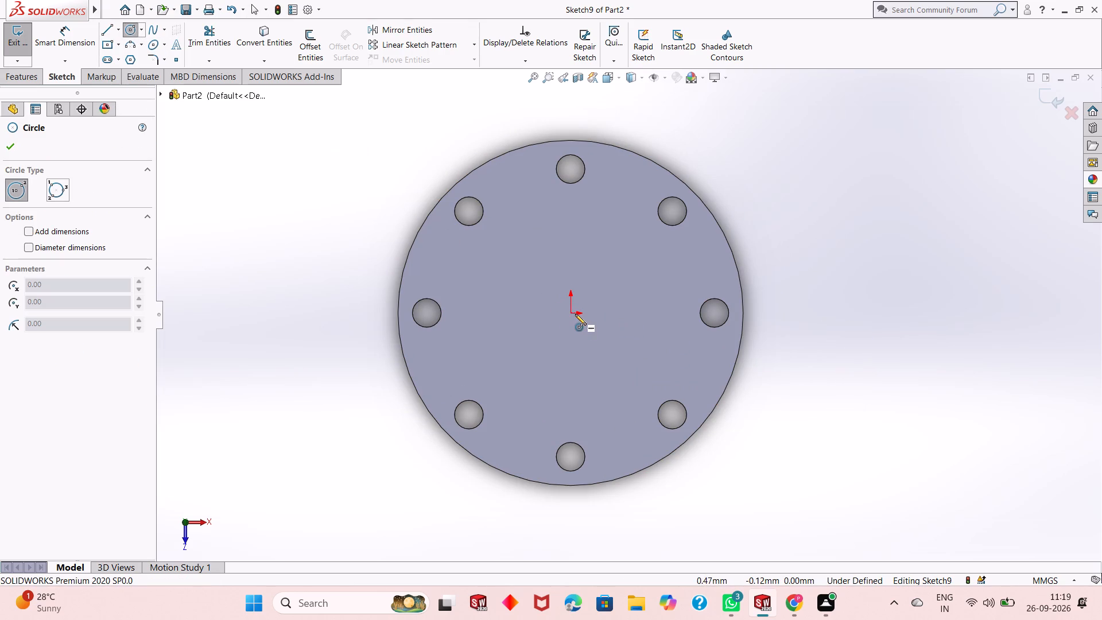
click(571, 314)
click(606, 255)
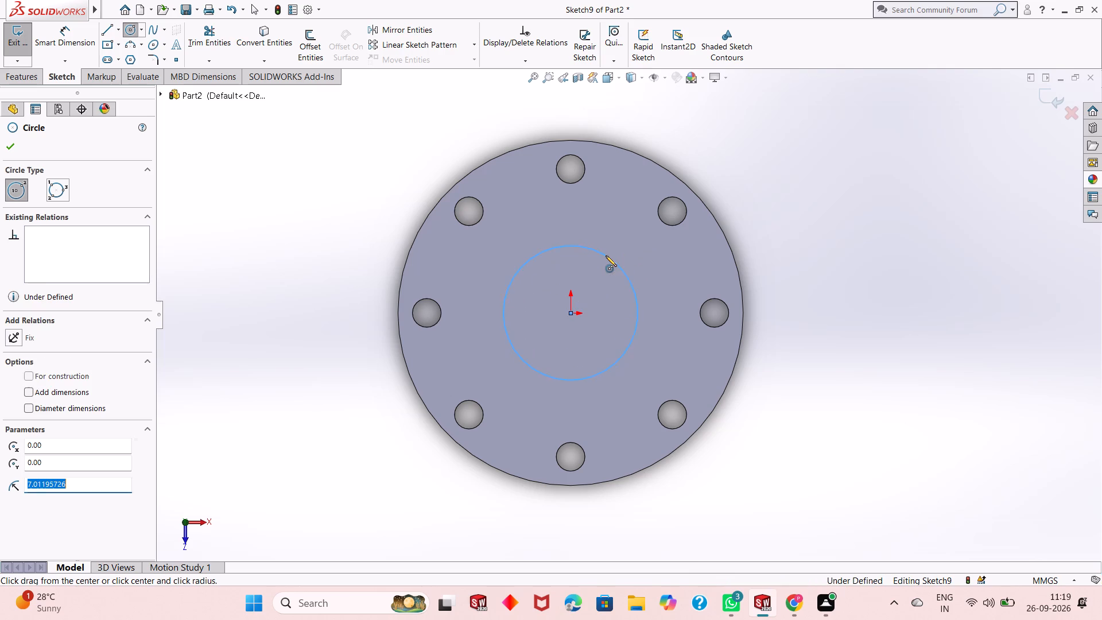
right_click(302, 289)
click(355, 298)
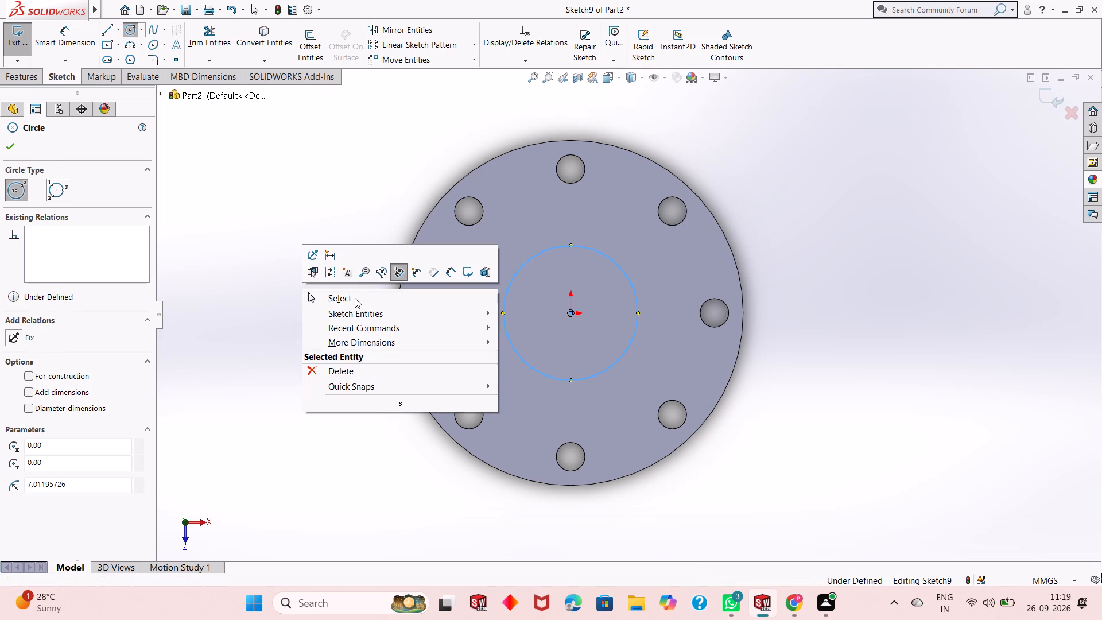
Dimension the central circle's diameter and set it to 14 mm.
click(77, 45)
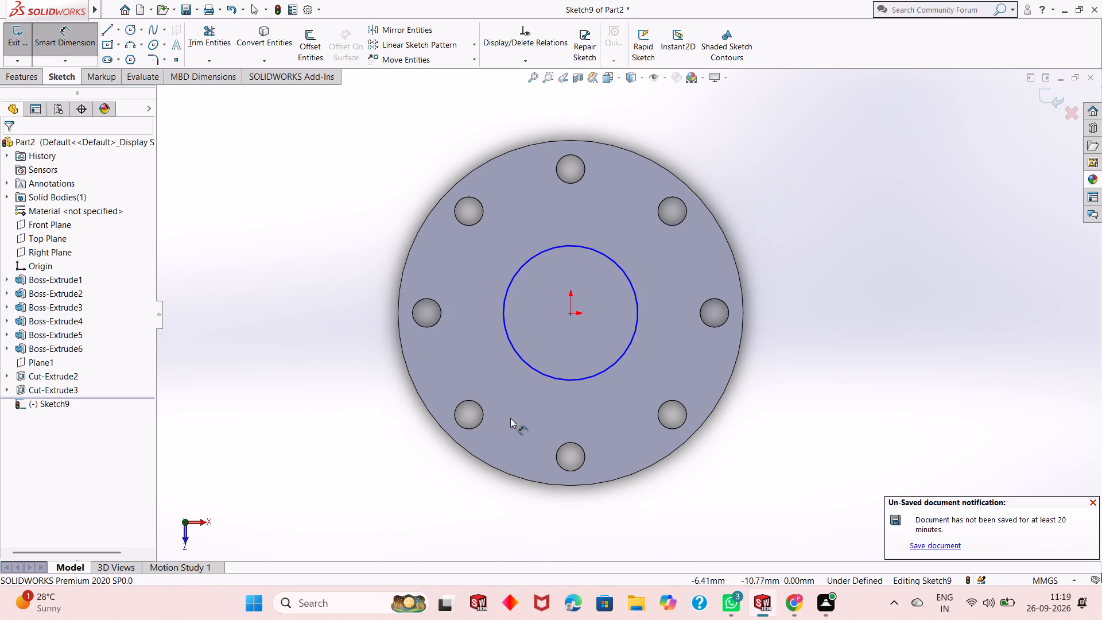
click(582, 378)
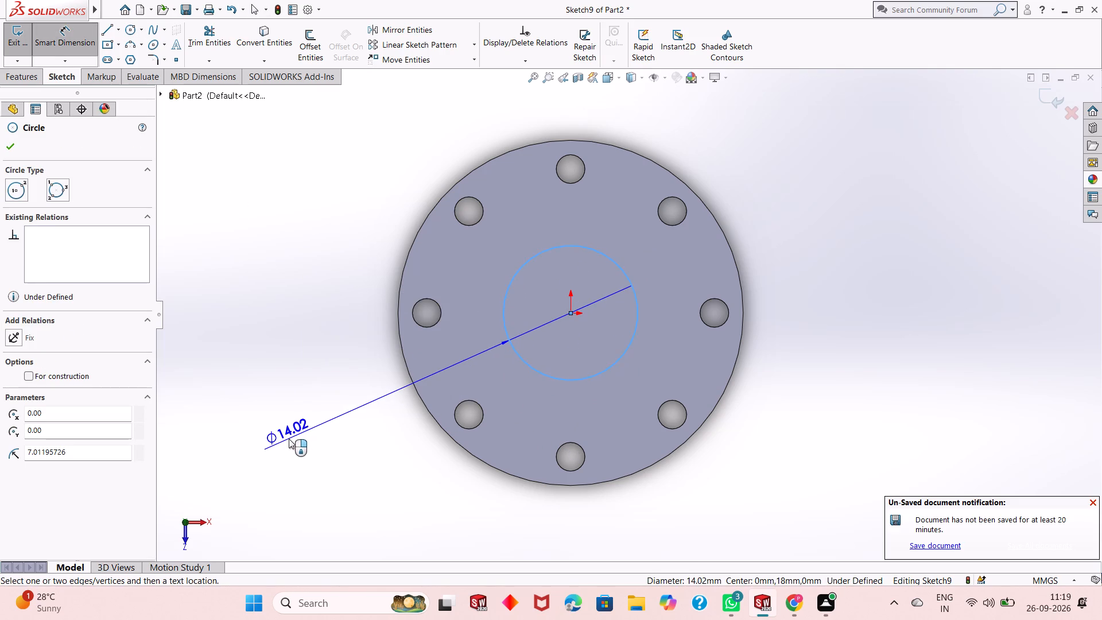
click(274, 470)
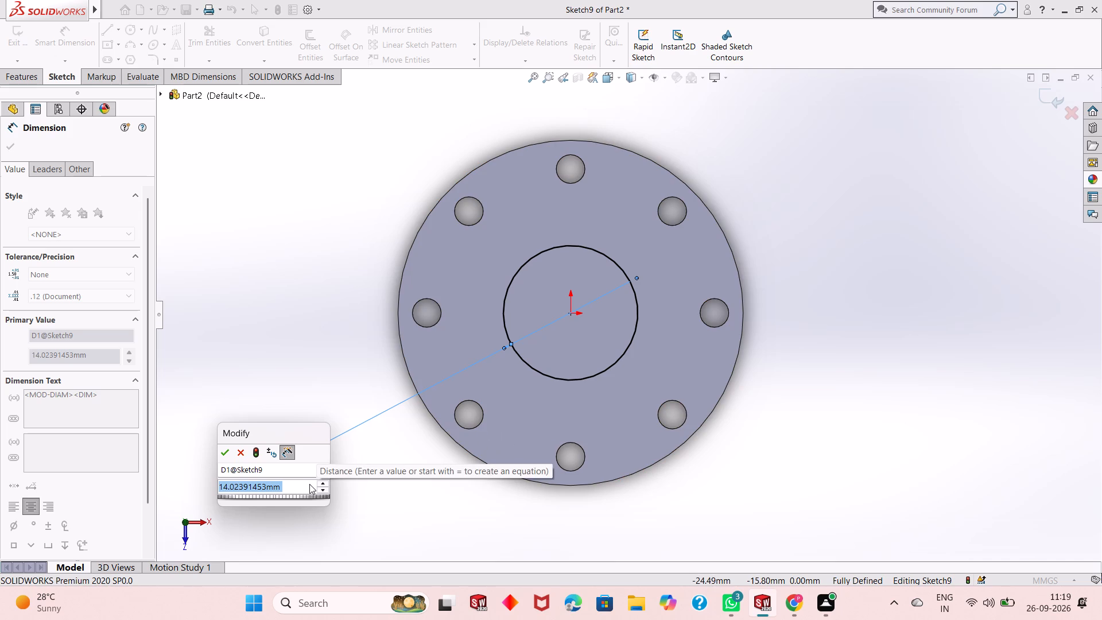
text(14)
key(Return)
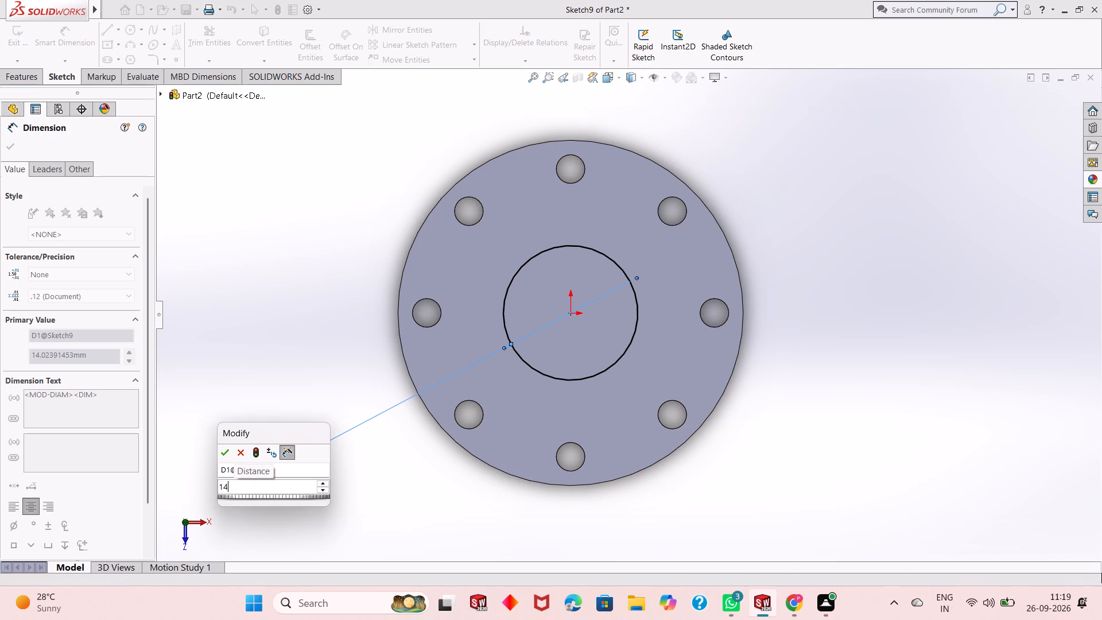
middle_drag(612, 405, 612, 330)
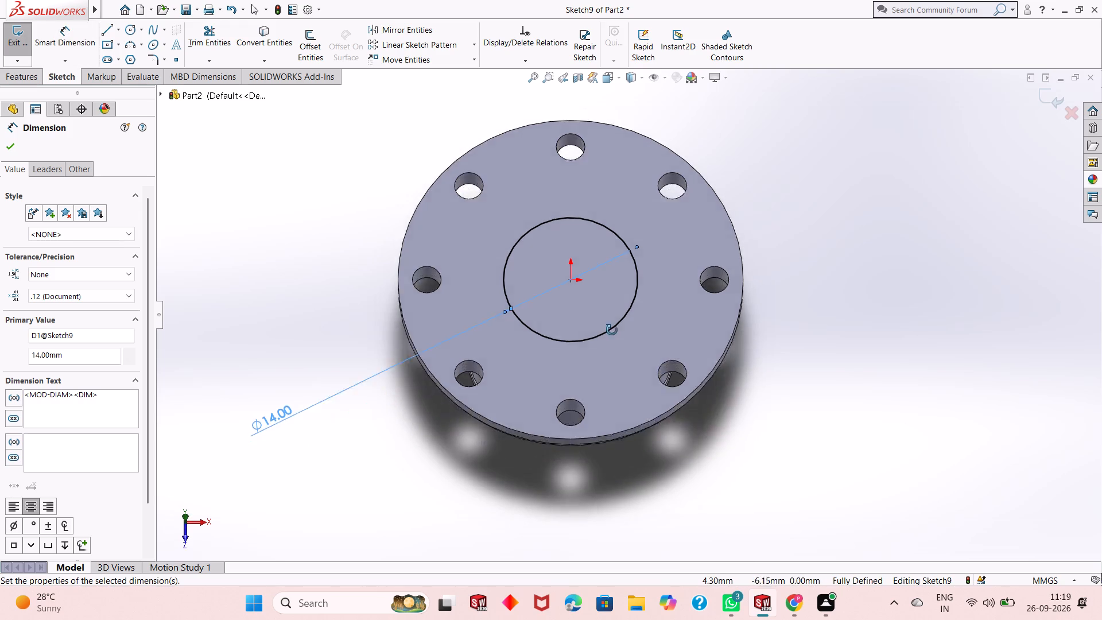
middle_drag(612, 330, 612, 254)
scroll(608, 168, down, 1)
scroll(563, 268, up, 1)
middle_drag(572, 311, 579, 281)
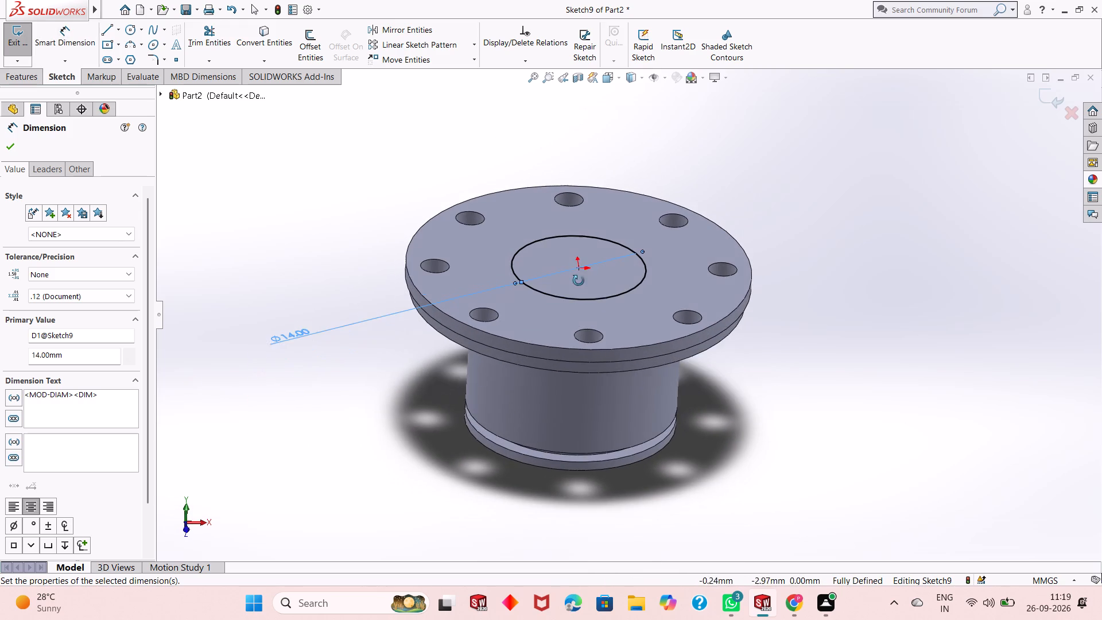
middle_drag(579, 281, 579, 274)
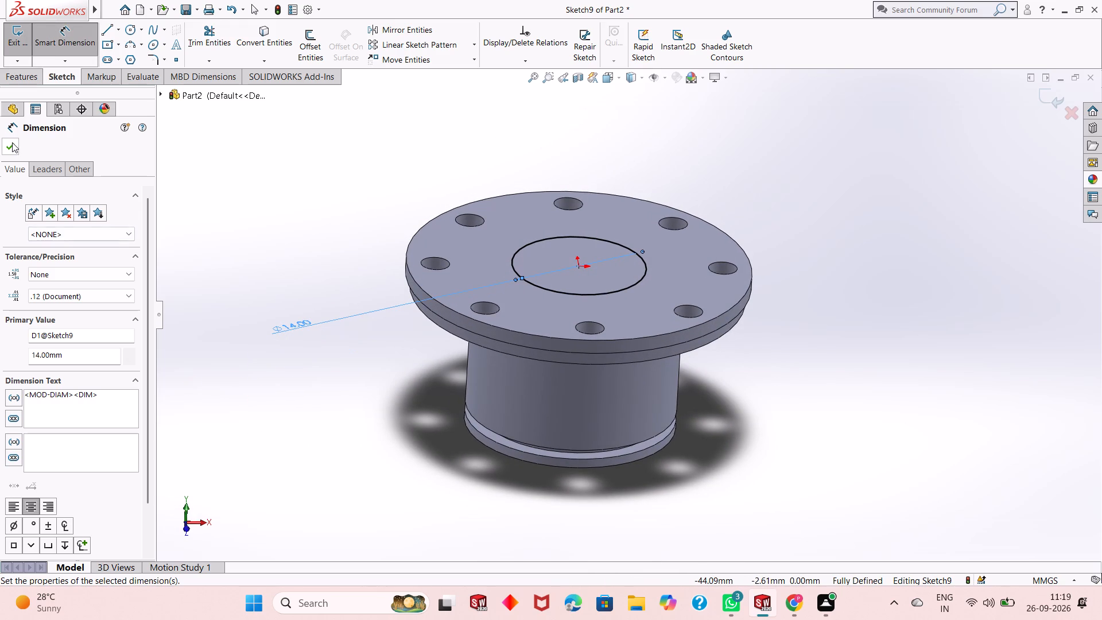
click(12, 142)
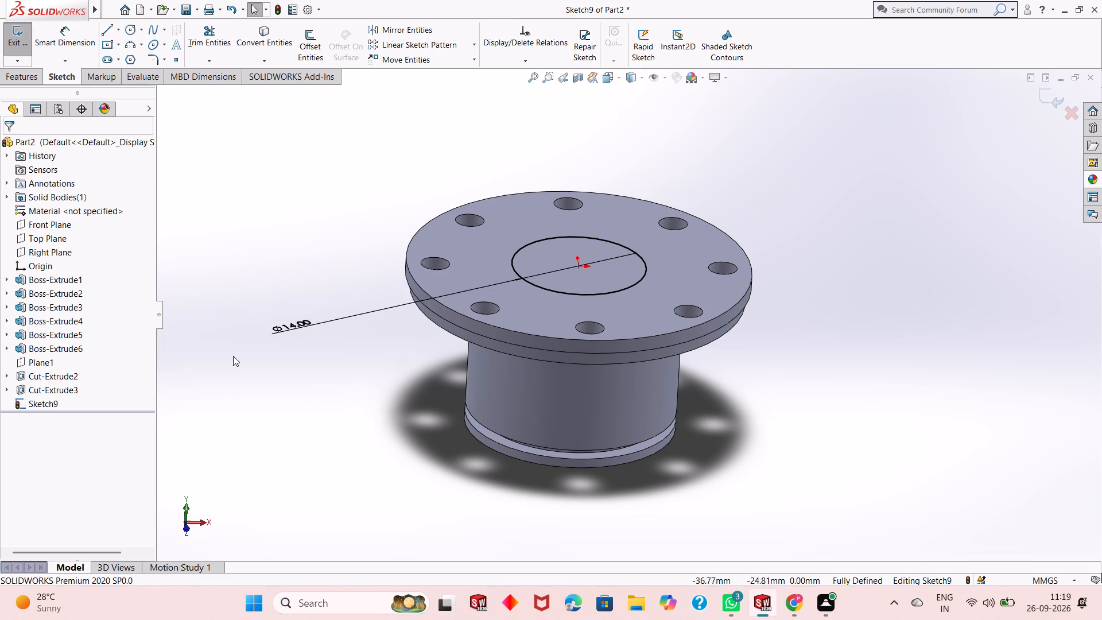
Extrude-cut the central 14 mm circle from the sketch plane into the flange with a blind depth of 4 mm.
click(15, 75)
click(195, 41)
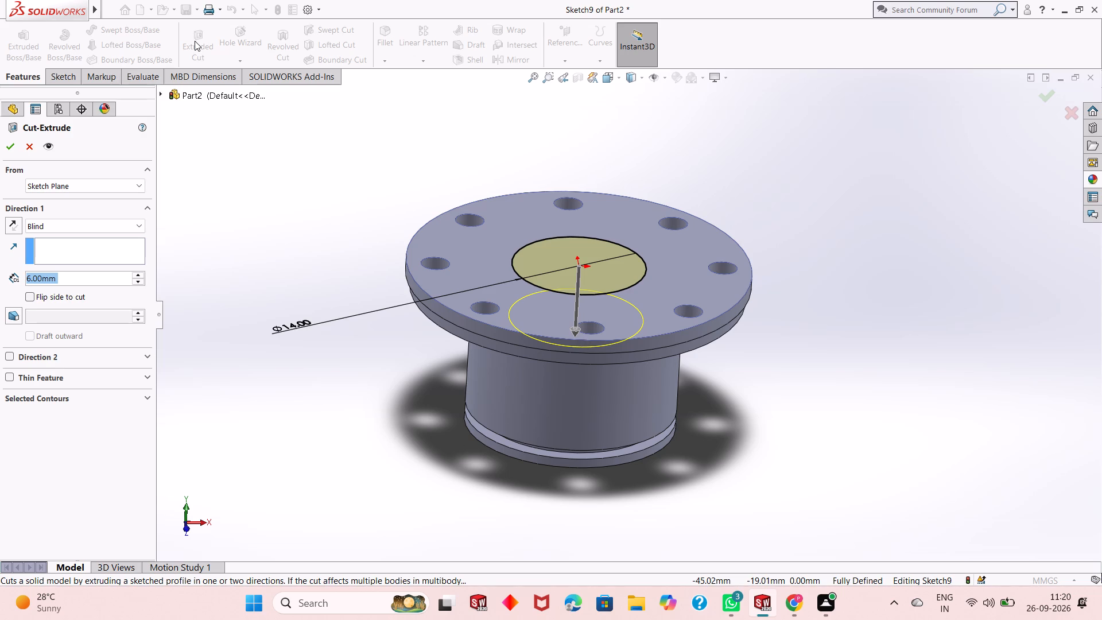
key(4)
key(Return)
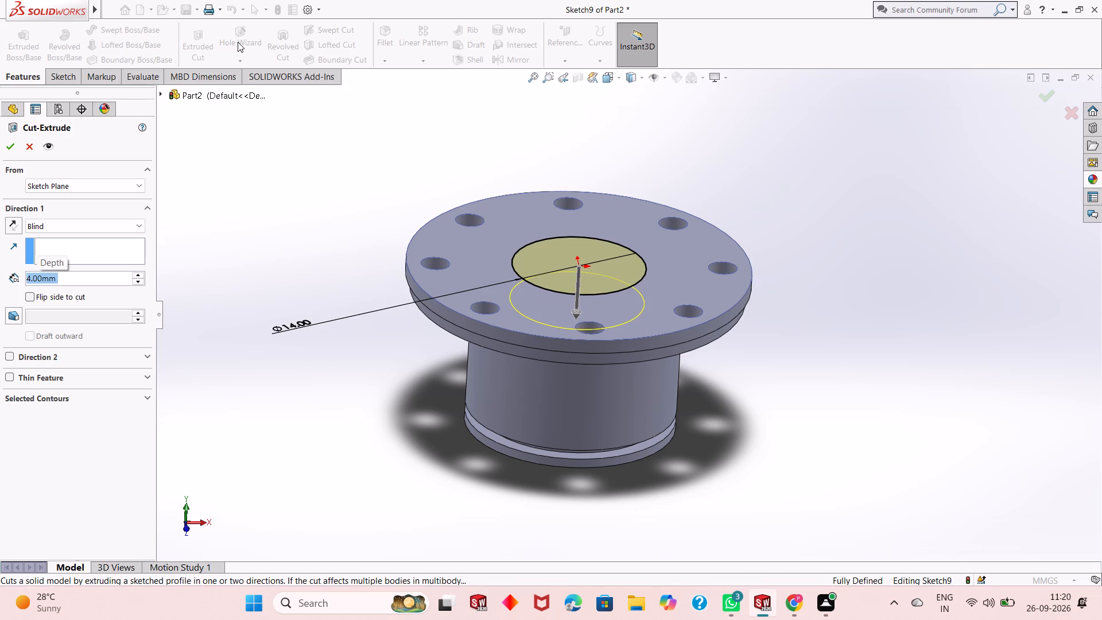
click(15, 149)
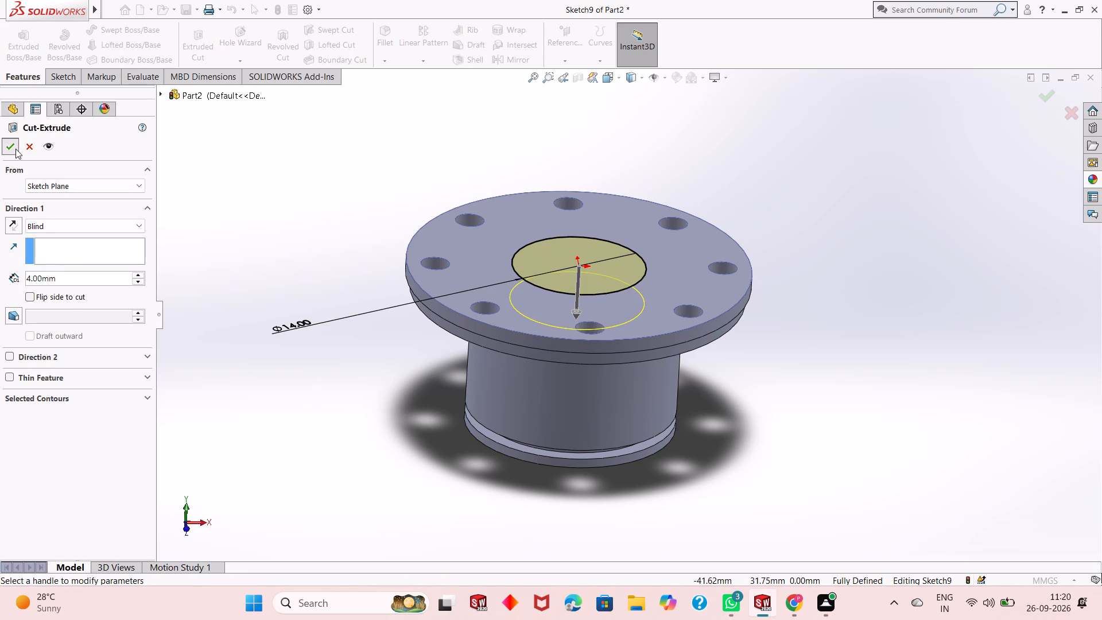
click(312, 263)
Start a new sketch on the flange's top face and orient the view normal to it.
middle_drag(378, 238, 373, 312)
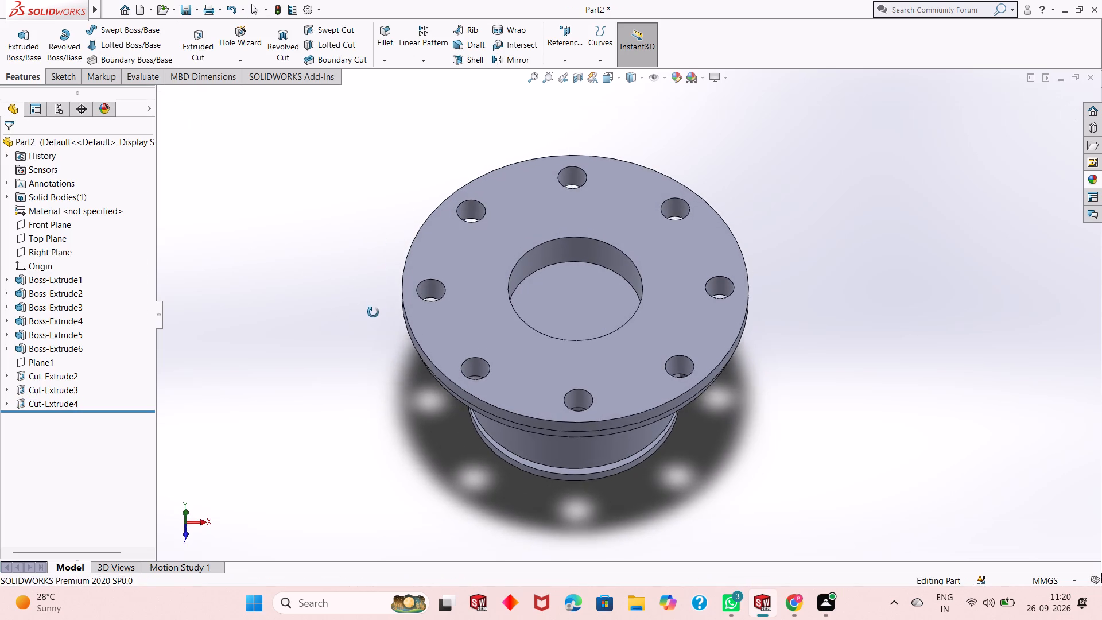
middle_drag(373, 312, 372, 253)
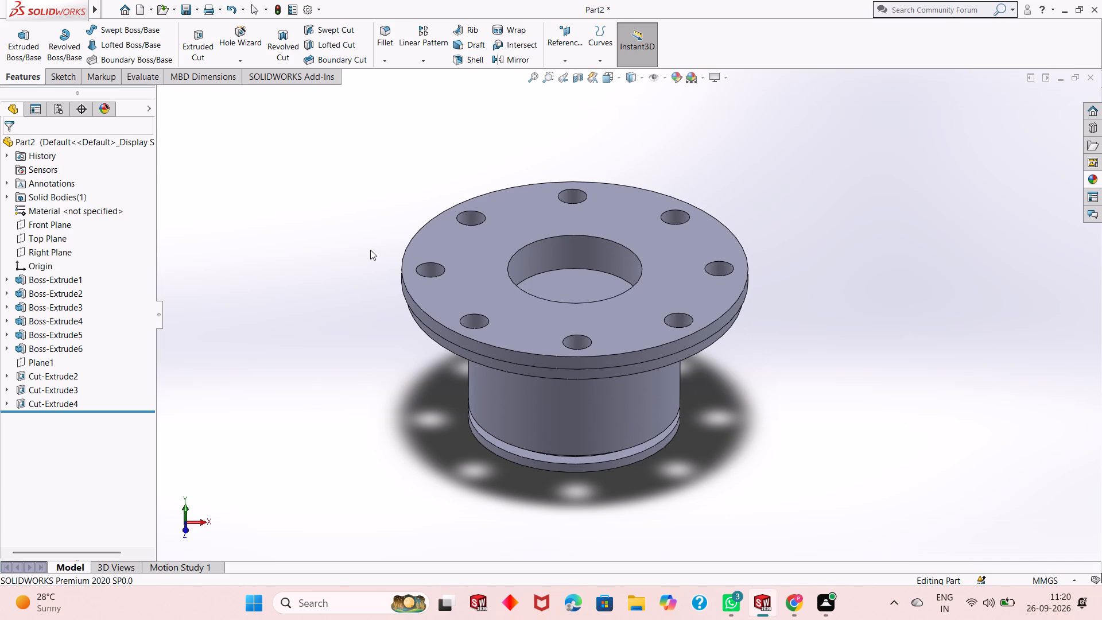
click(519, 315)
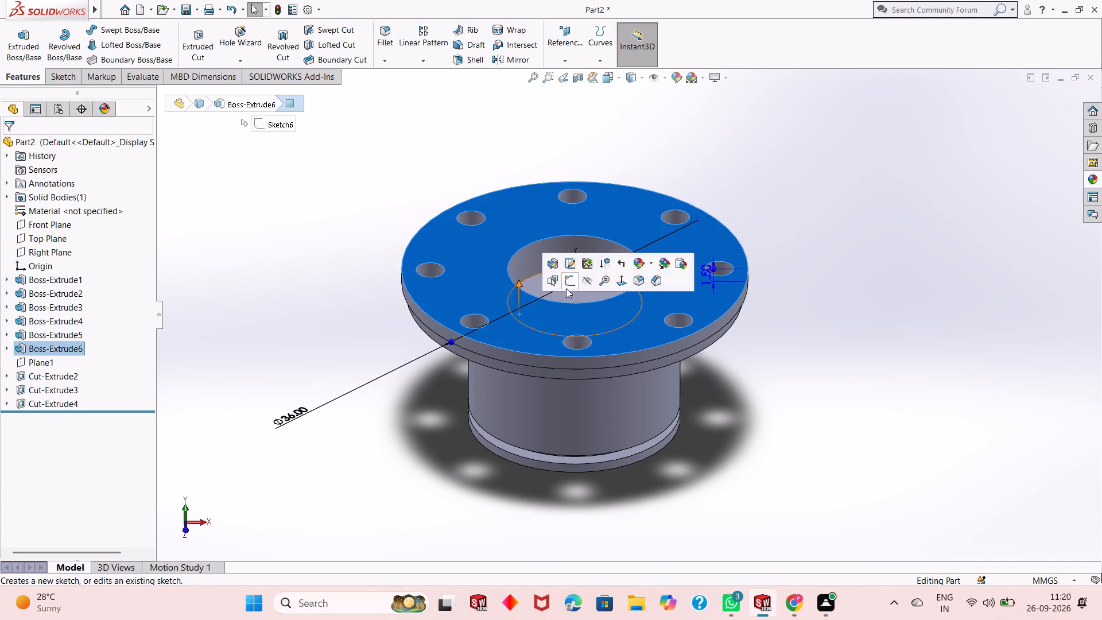
click(569, 285)
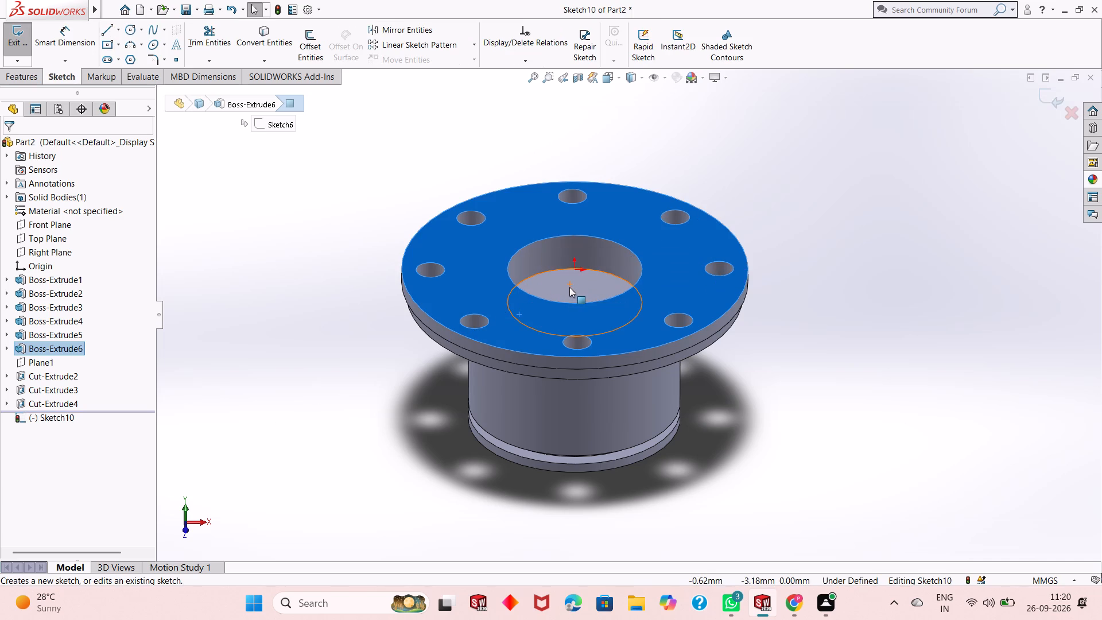
key(ctrl+8)
key(Escape)
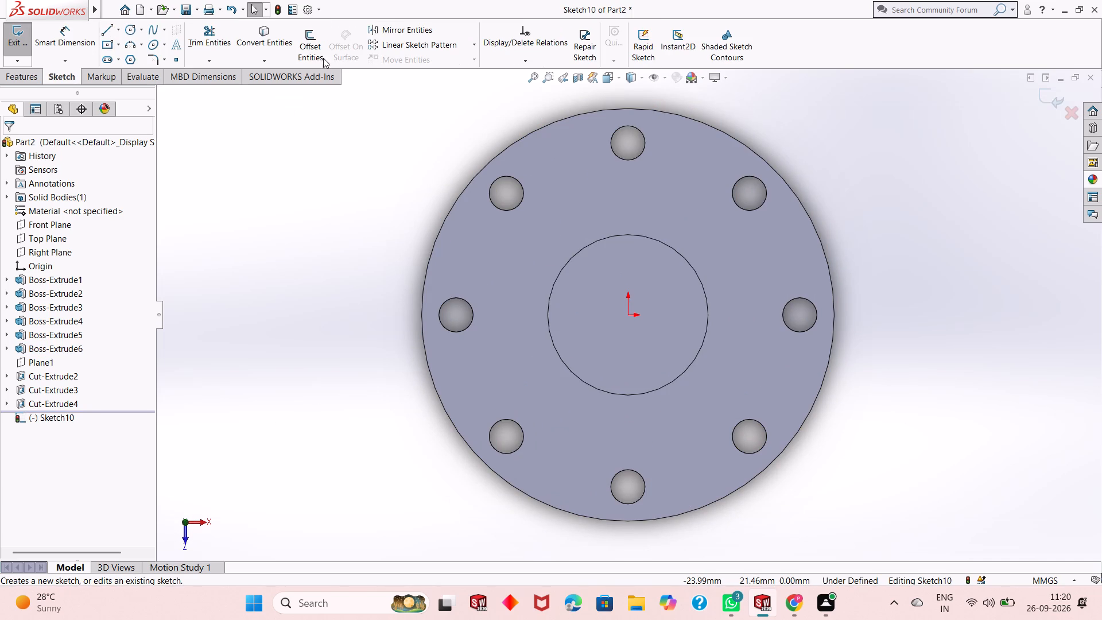
Sketch a circle about 10.2 mm in diameter centred on the origin, inside the 14 mm recess.
click(131, 29)
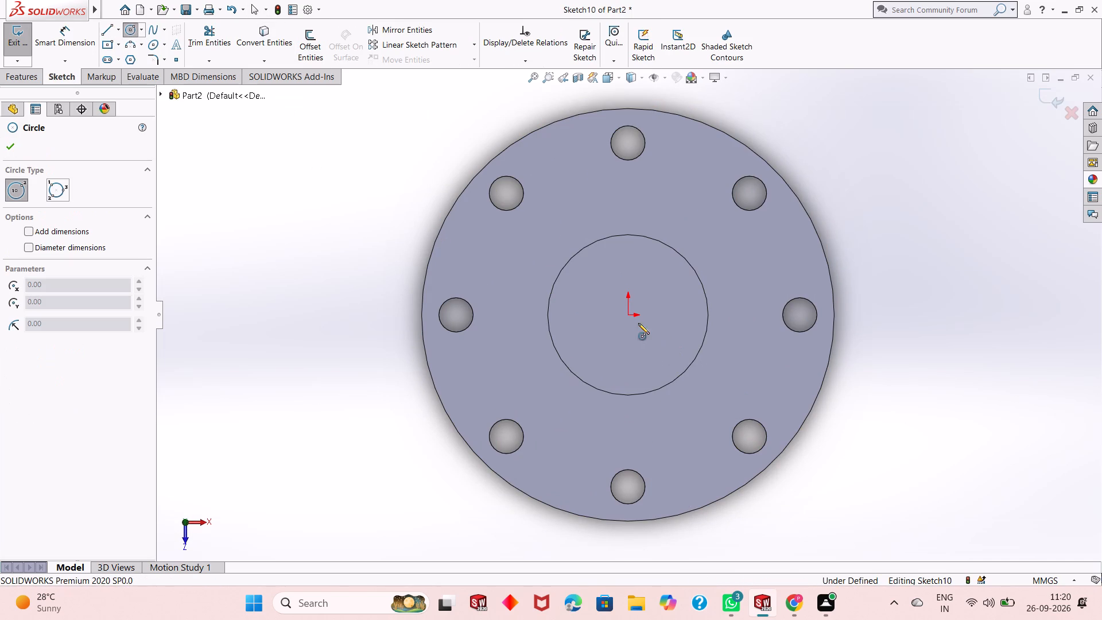
click(627, 317)
click(668, 272)
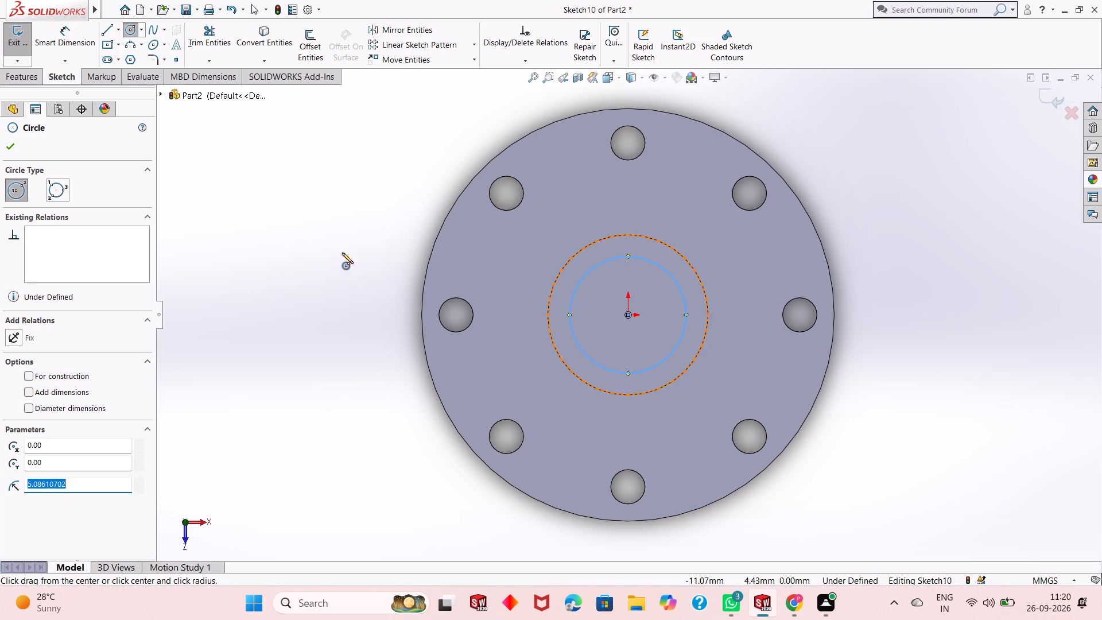
right_click(232, 254)
click(261, 266)
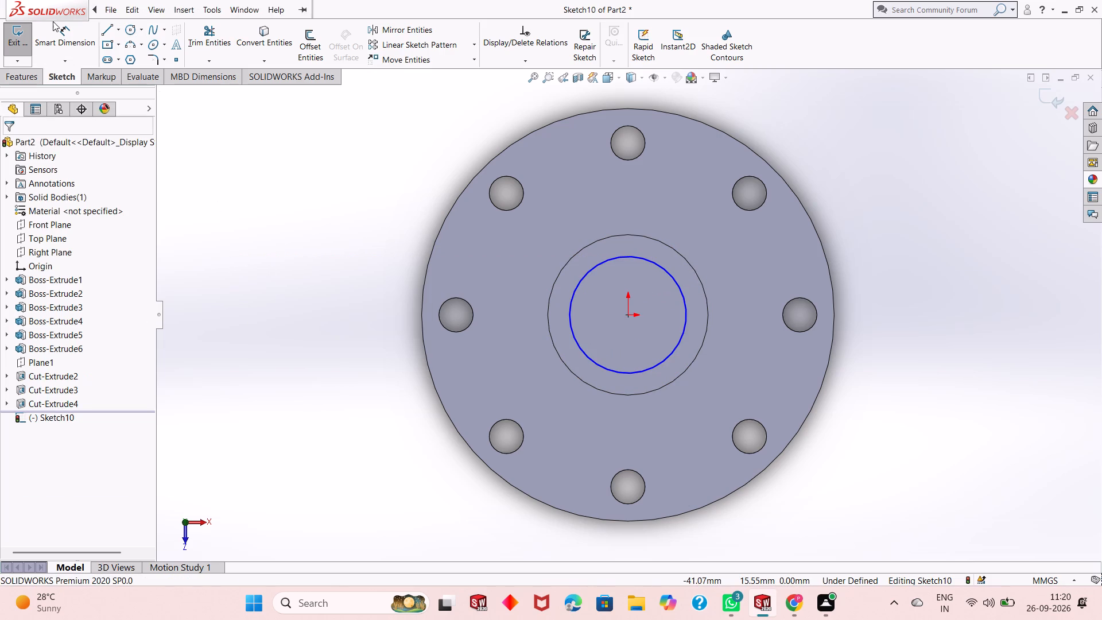
Dimension the new circle's diameter and set it to 10 mm.
click(64, 38)
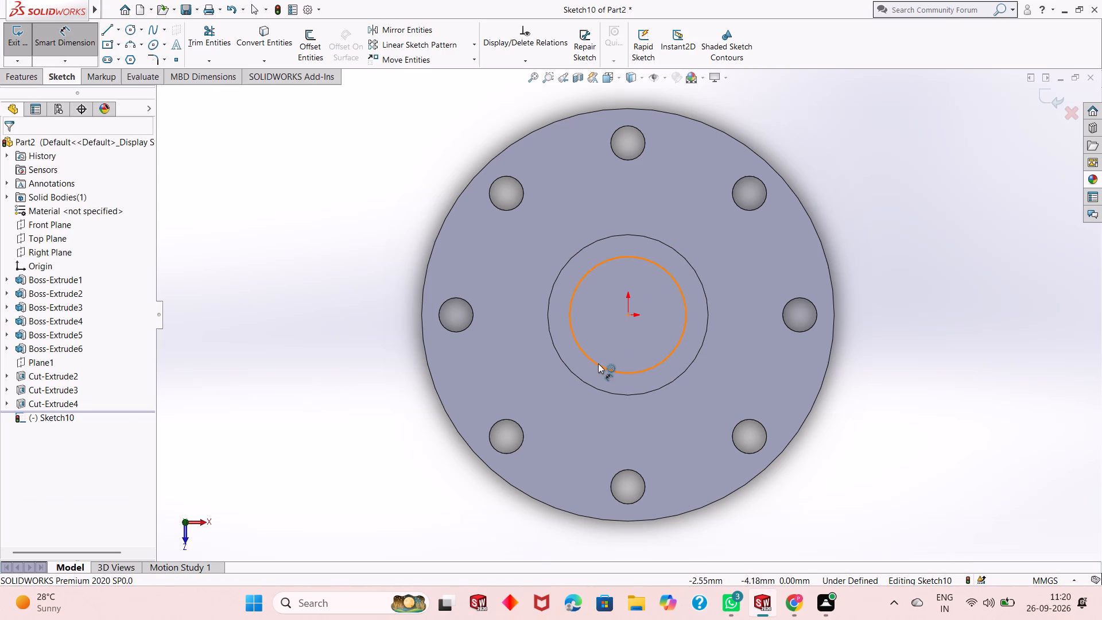
click(598, 363)
click(419, 482)
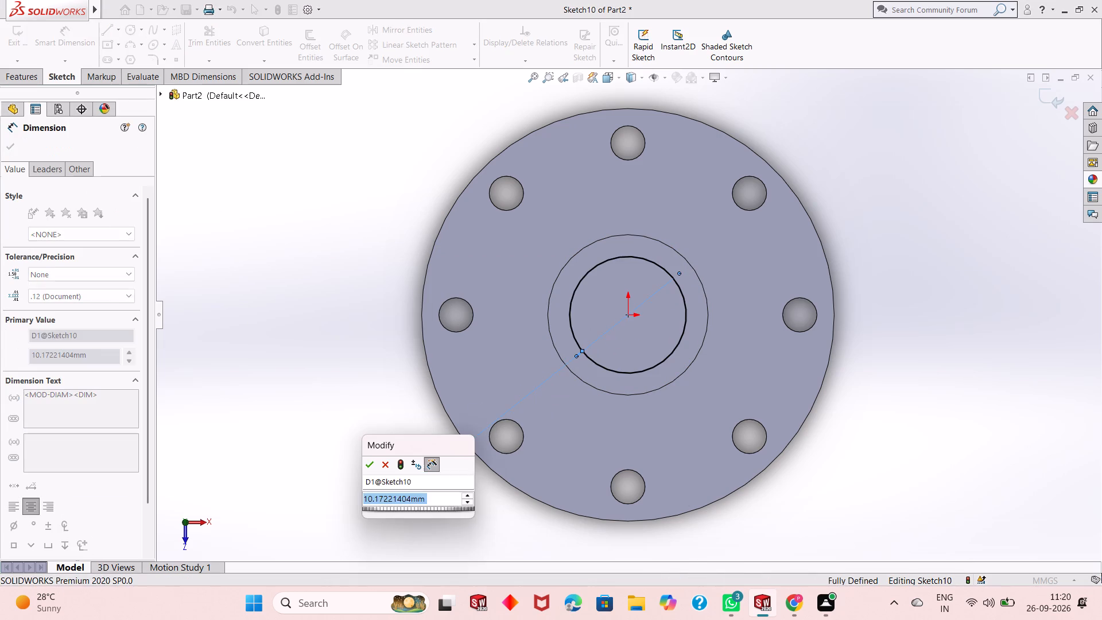
text(10)
key(Return)
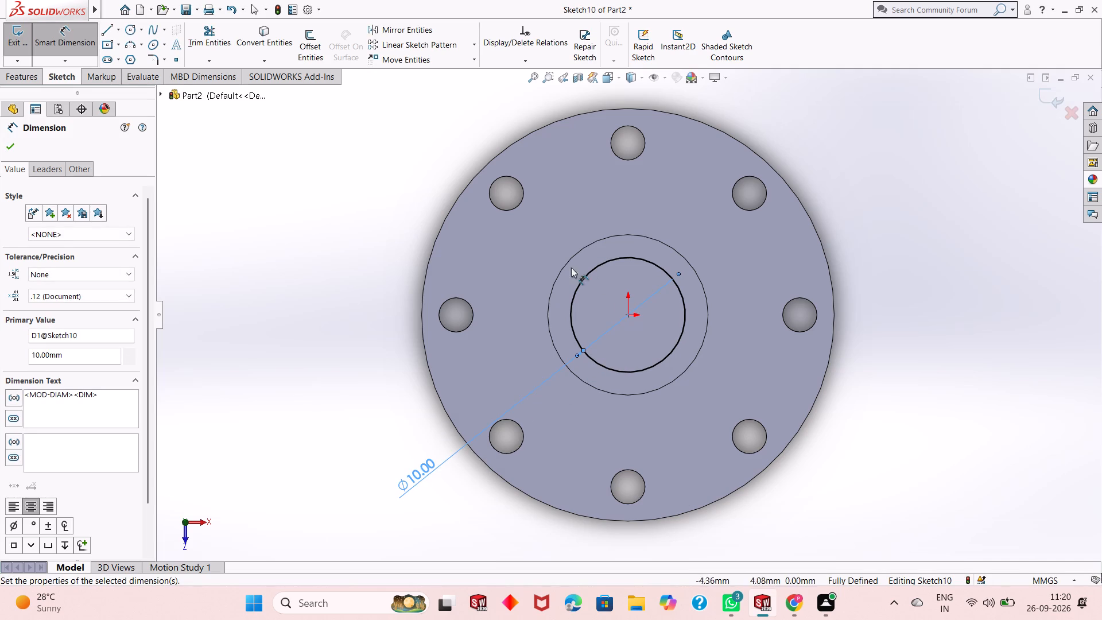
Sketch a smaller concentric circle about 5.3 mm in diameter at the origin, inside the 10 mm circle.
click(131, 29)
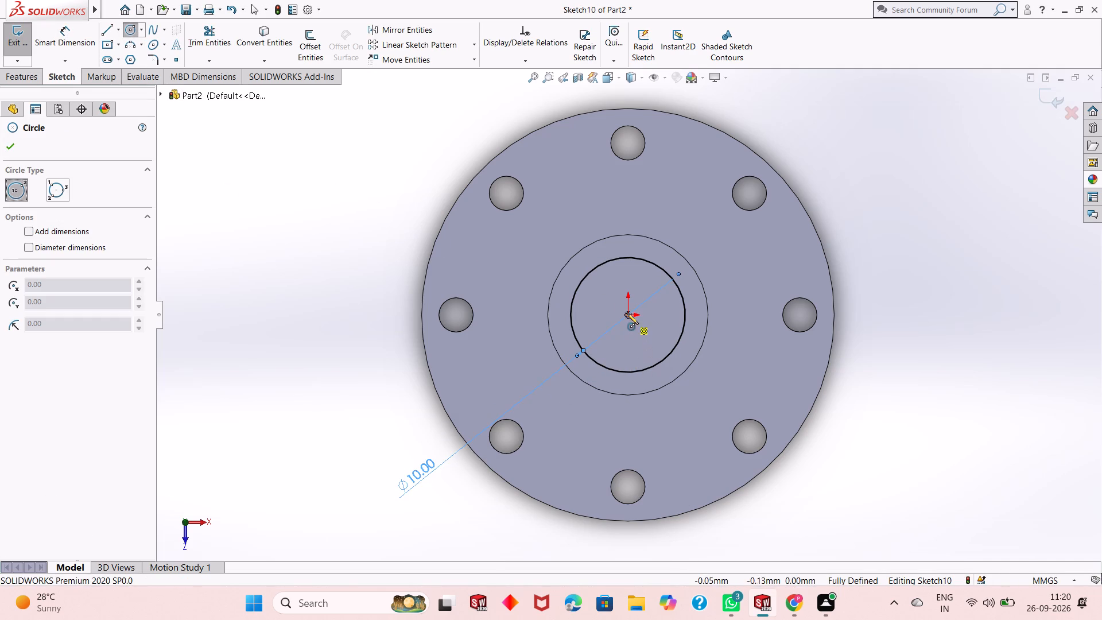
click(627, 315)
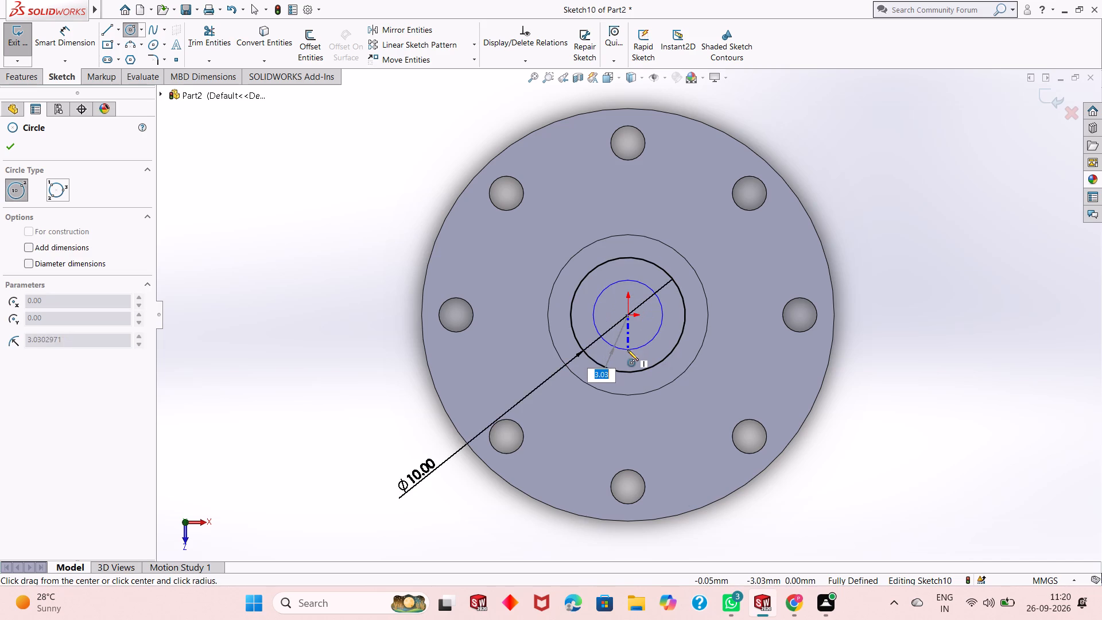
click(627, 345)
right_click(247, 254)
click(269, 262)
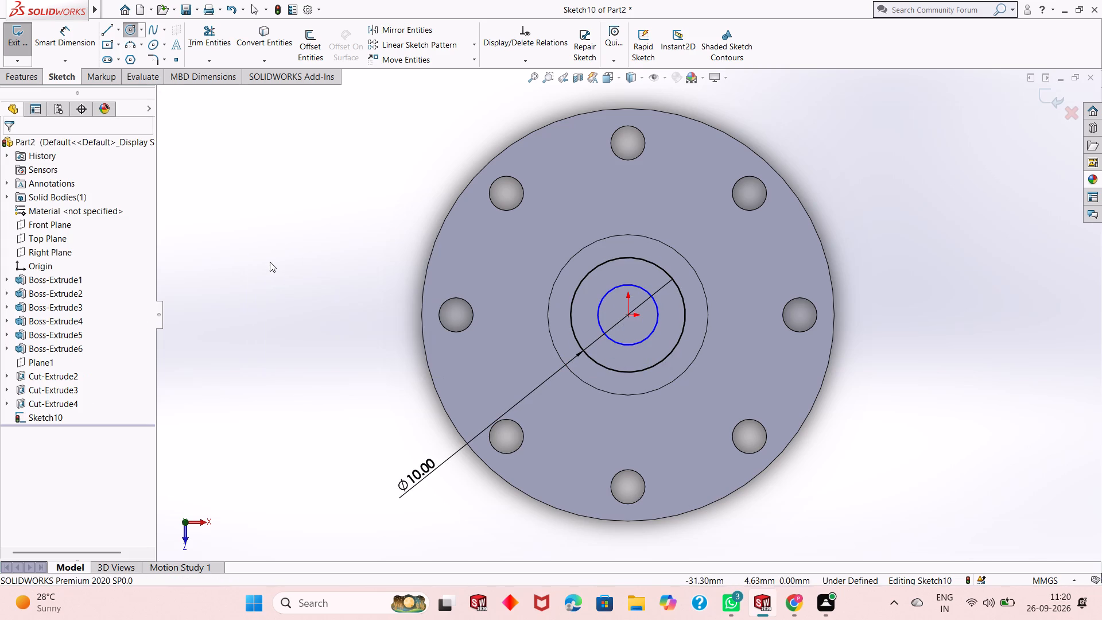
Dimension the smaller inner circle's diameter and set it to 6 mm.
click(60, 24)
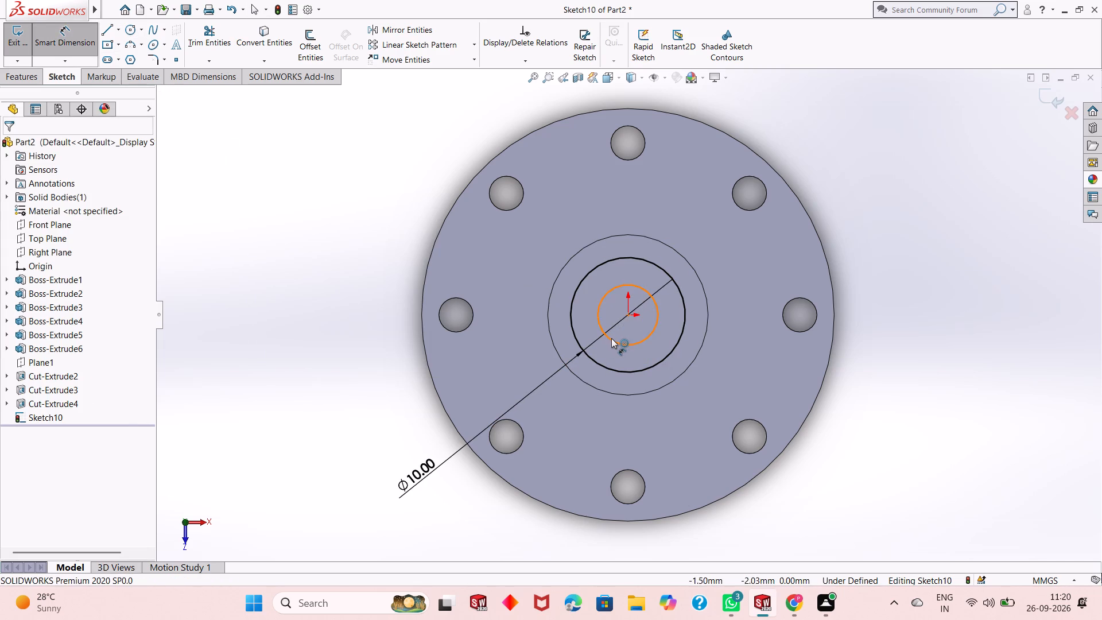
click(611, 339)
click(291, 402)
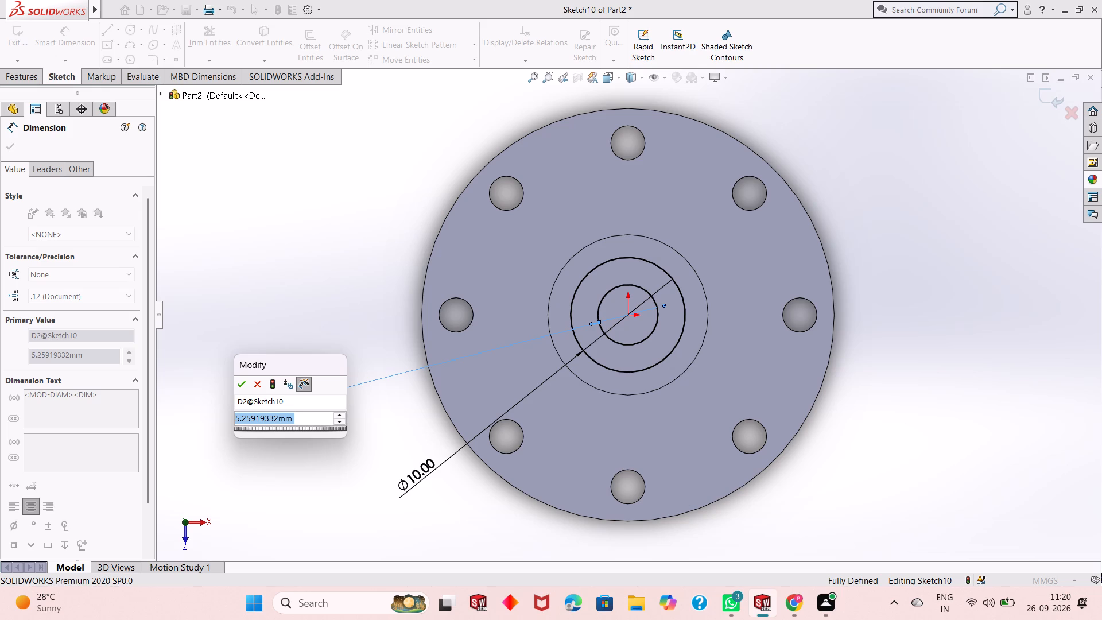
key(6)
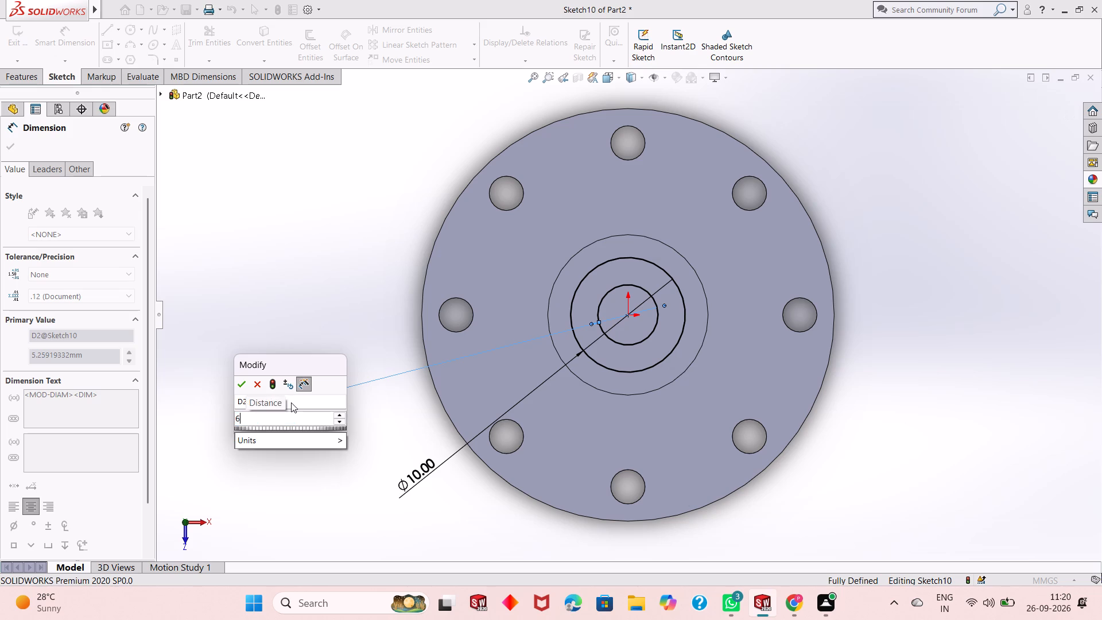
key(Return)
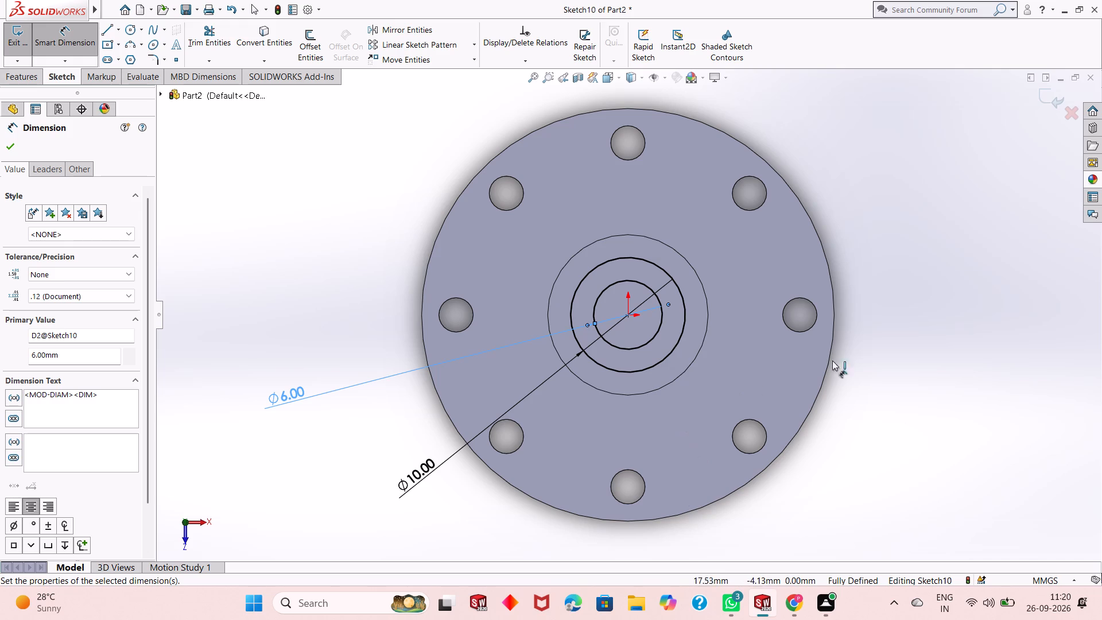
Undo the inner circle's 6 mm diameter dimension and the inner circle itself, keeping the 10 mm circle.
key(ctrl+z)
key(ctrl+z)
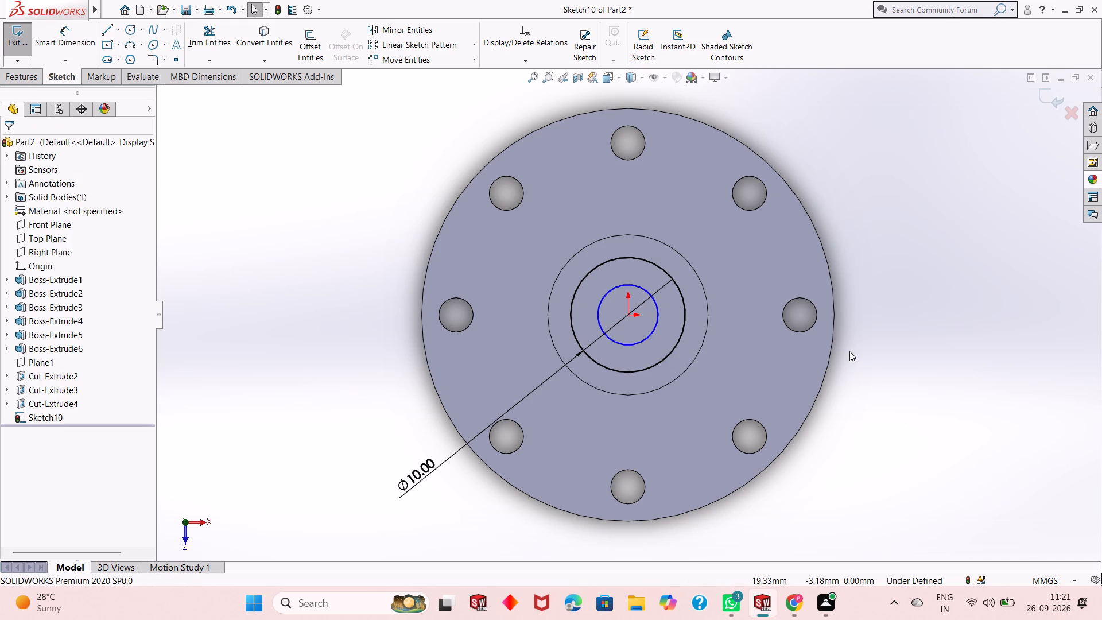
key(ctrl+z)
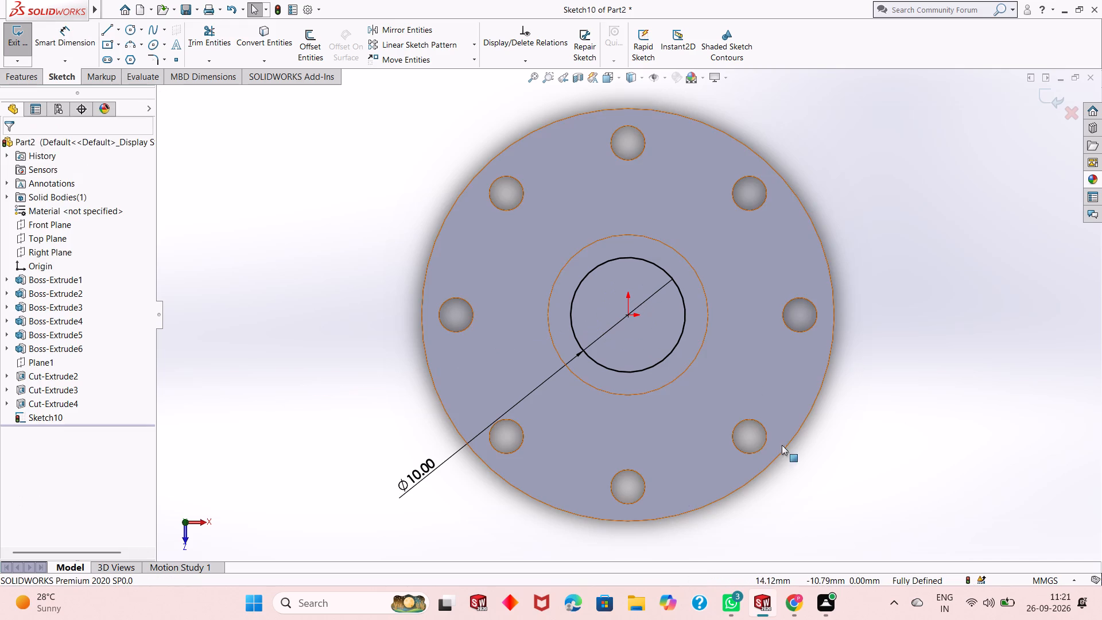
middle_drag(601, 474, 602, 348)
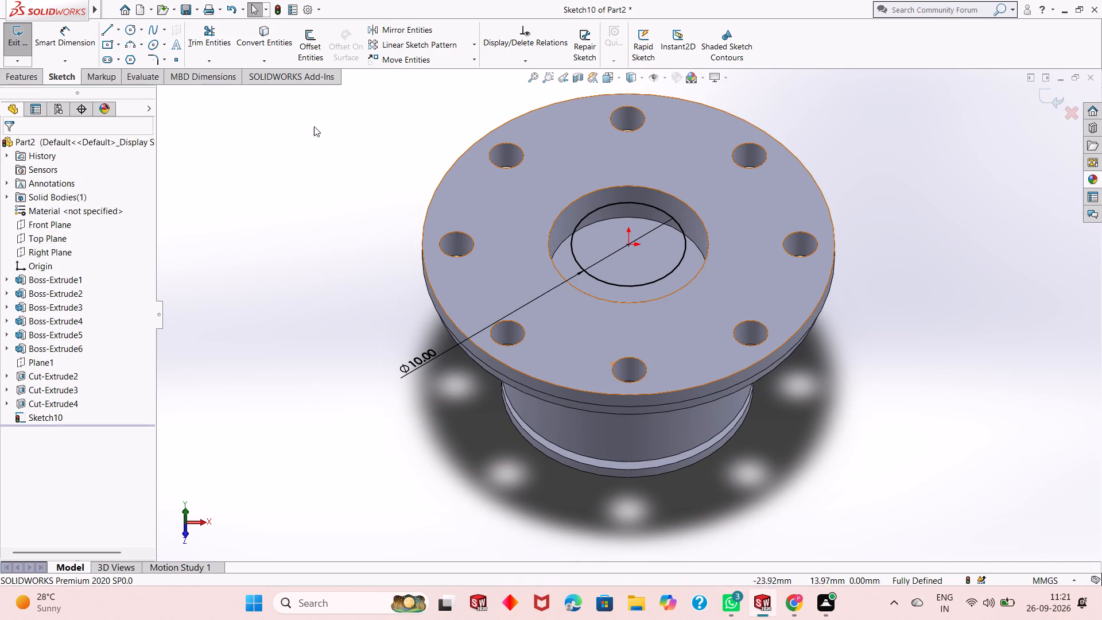
Extrude the 10 mm circle as a 4 mm blind boss, reversing the direction so it fills down into the central recess.
click(24, 75)
click(24, 42)
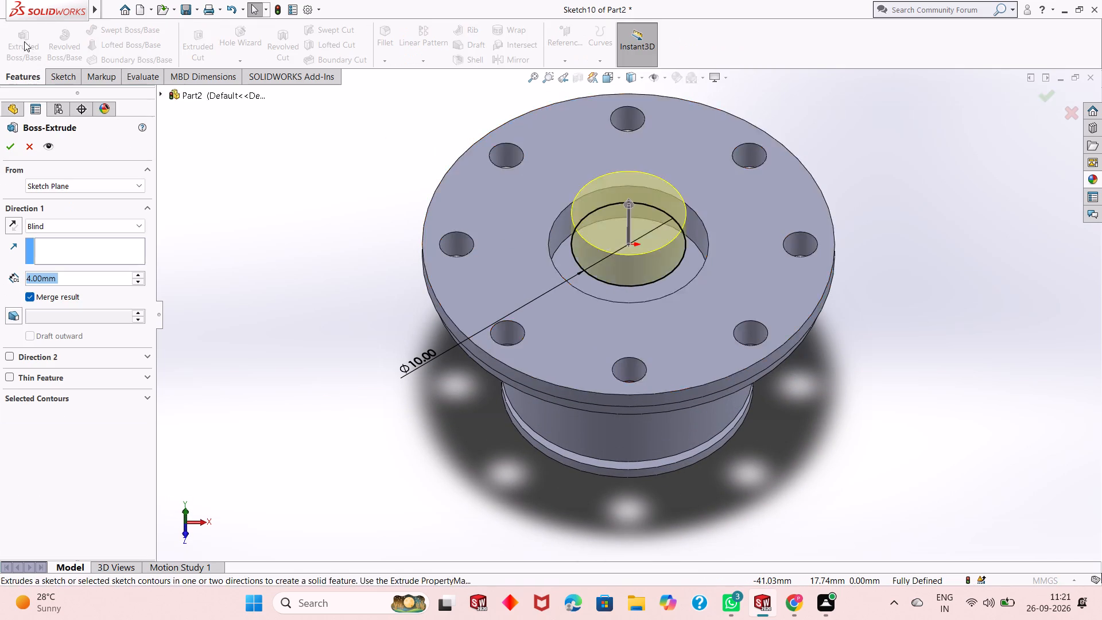
click(14, 219)
click(13, 153)
click(242, 266)
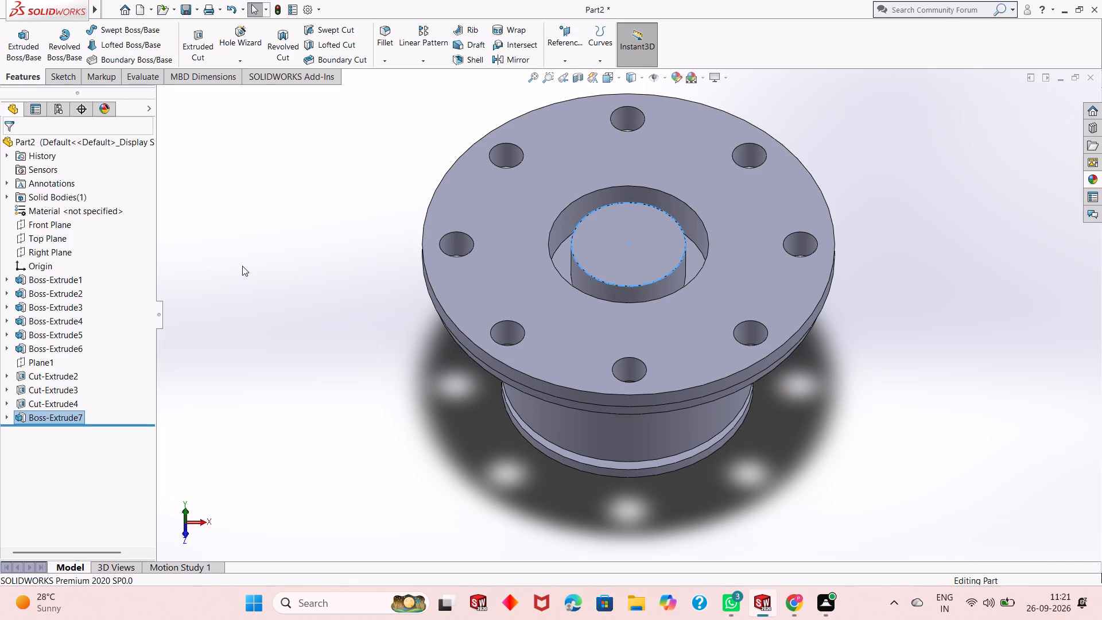
Start a sketch on the central boss's top face and draw a circle about 5.7 mm in diameter at the origin.
click(588, 255)
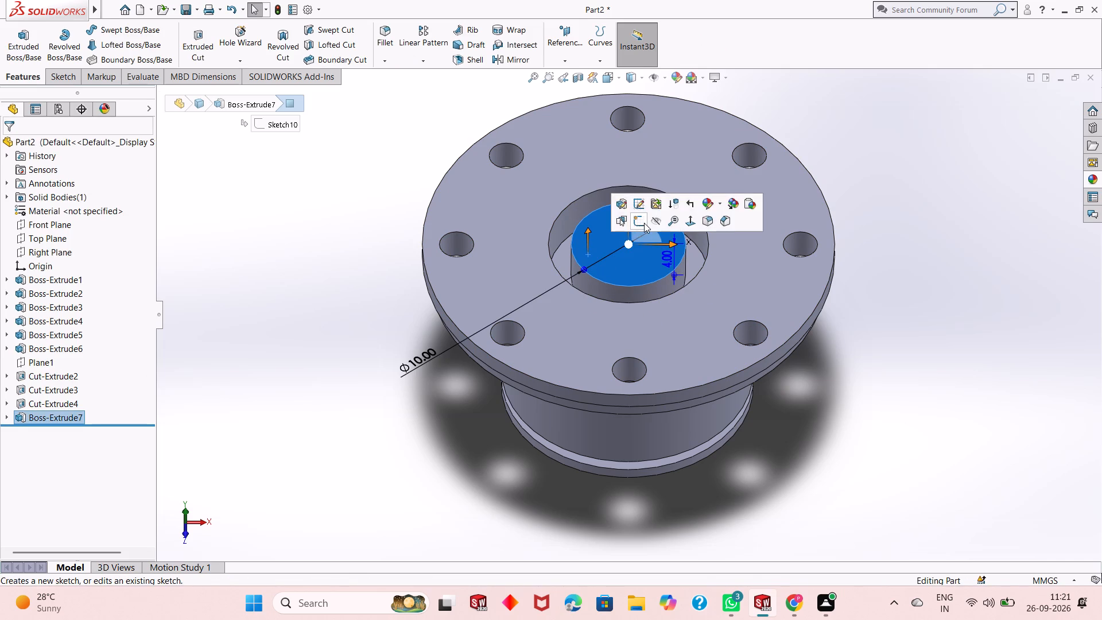
click(644, 223)
key(ctrl+8)
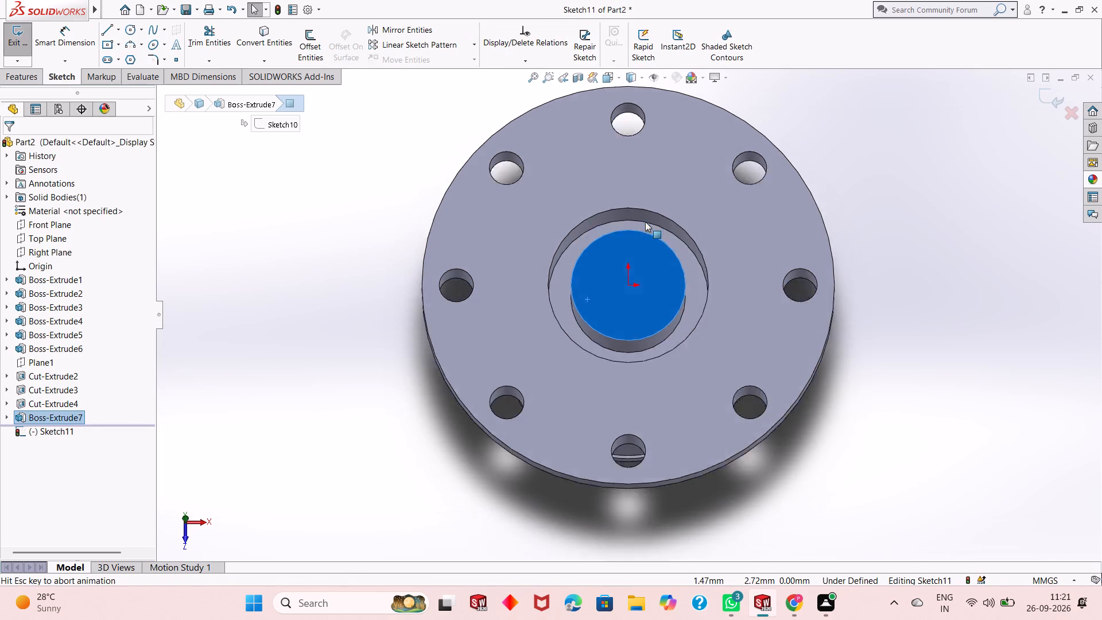
click(344, 299)
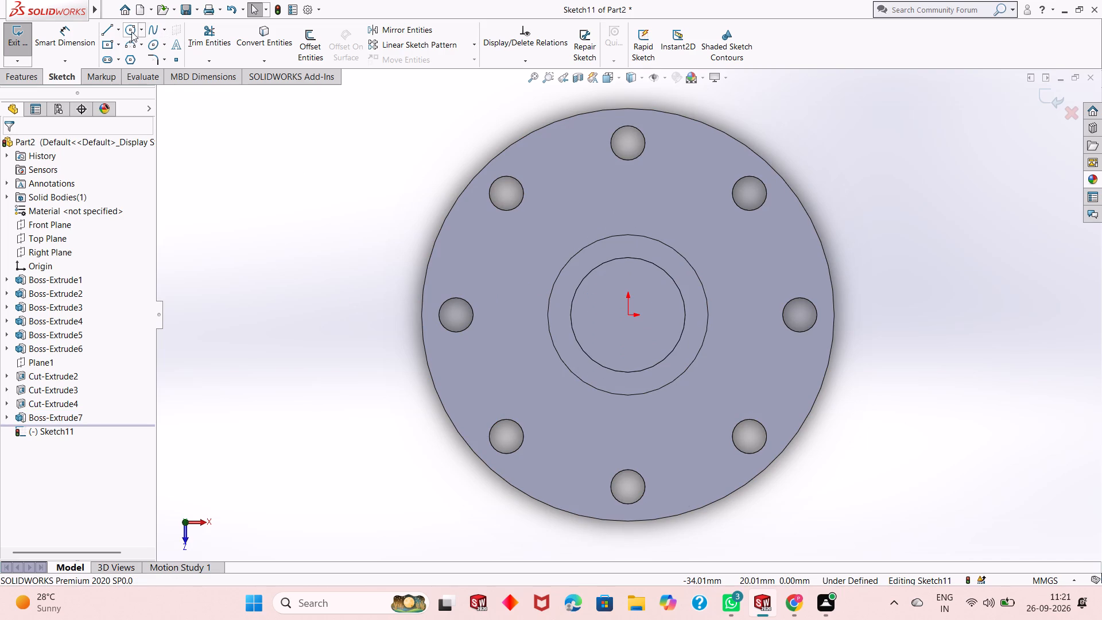
click(131, 32)
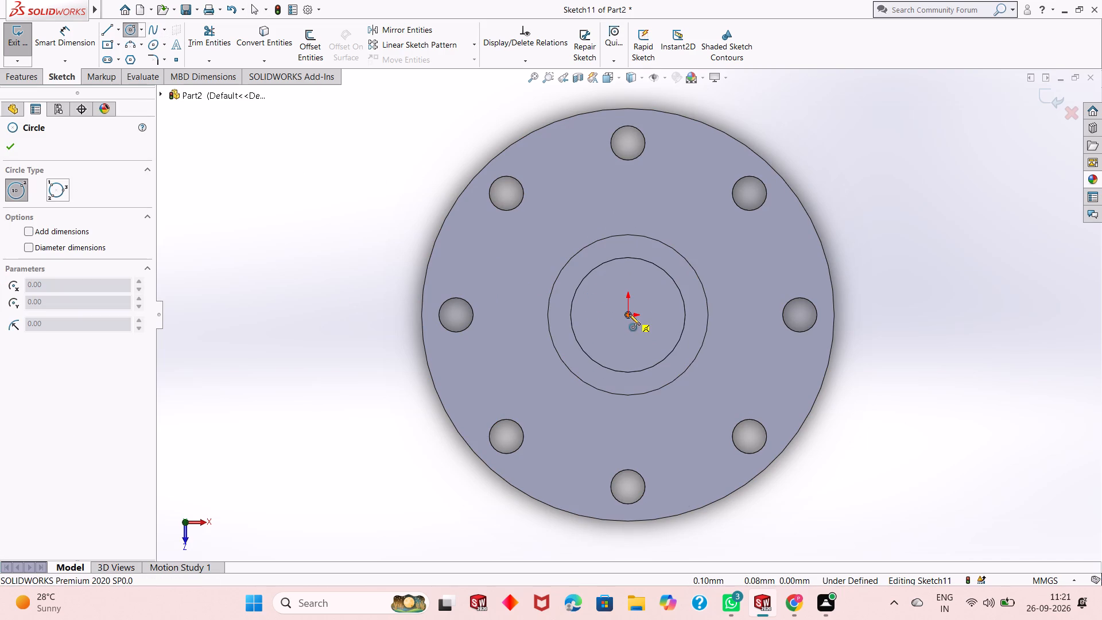
click(629, 314)
click(645, 287)
right_click(332, 259)
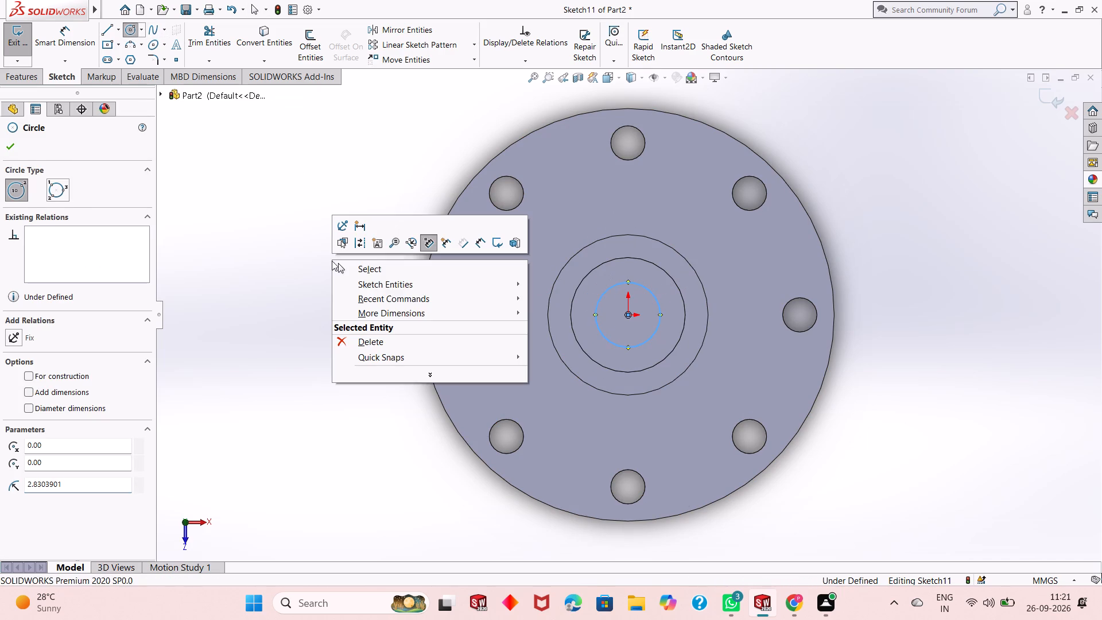
click(358, 271)
Dimension the new circle's diameter and set it to 6 mm.
click(80, 48)
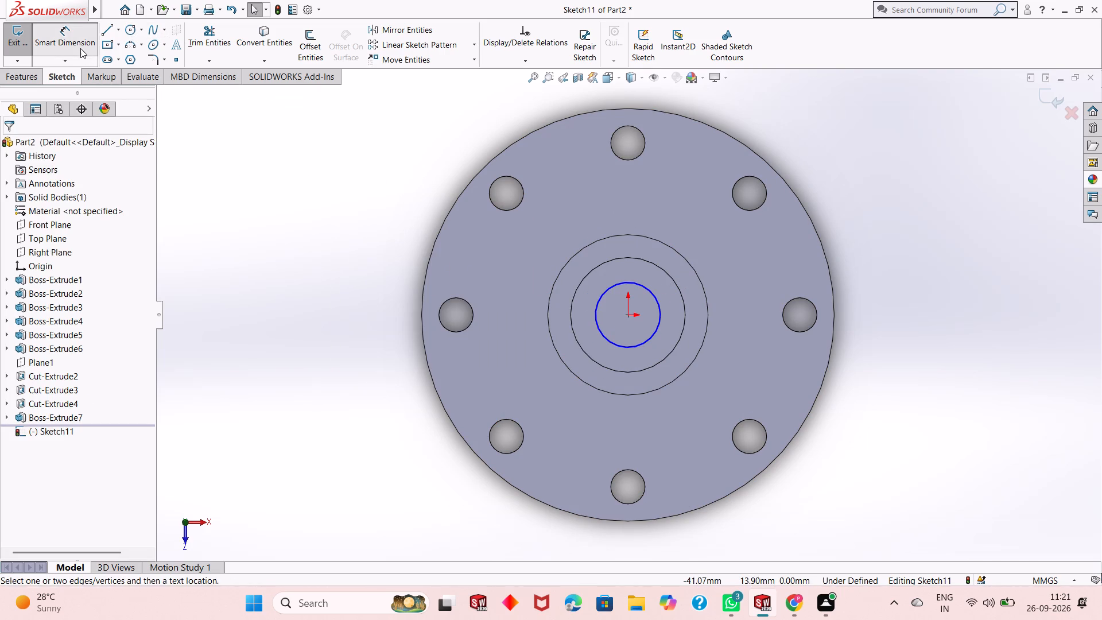
click(603, 337)
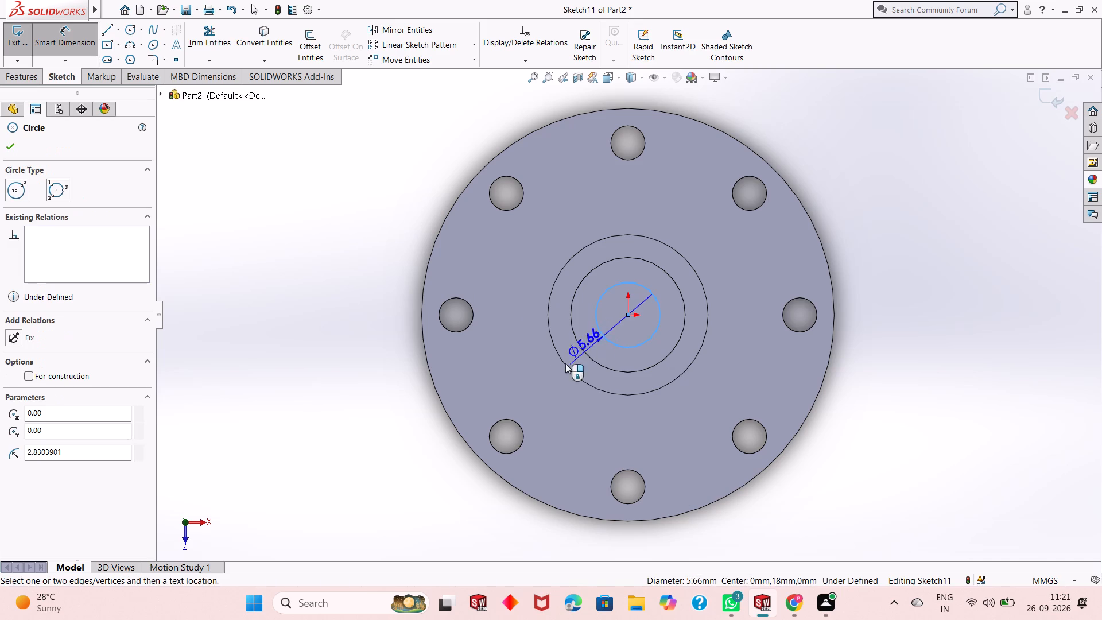
click(379, 439)
key(6)
key(Return)
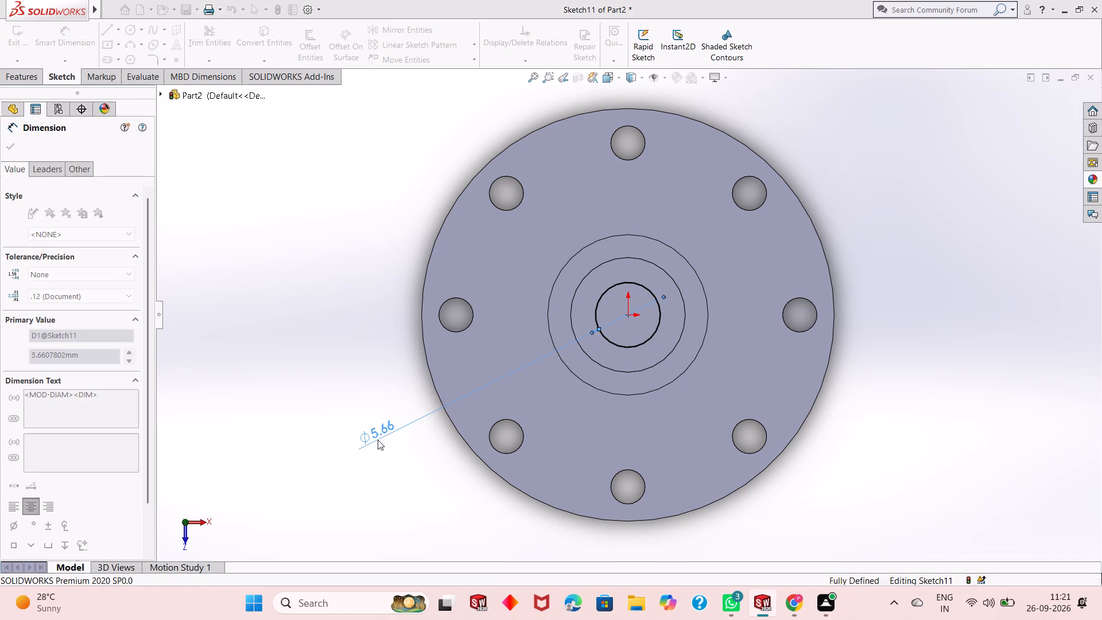
right_click(275, 276)
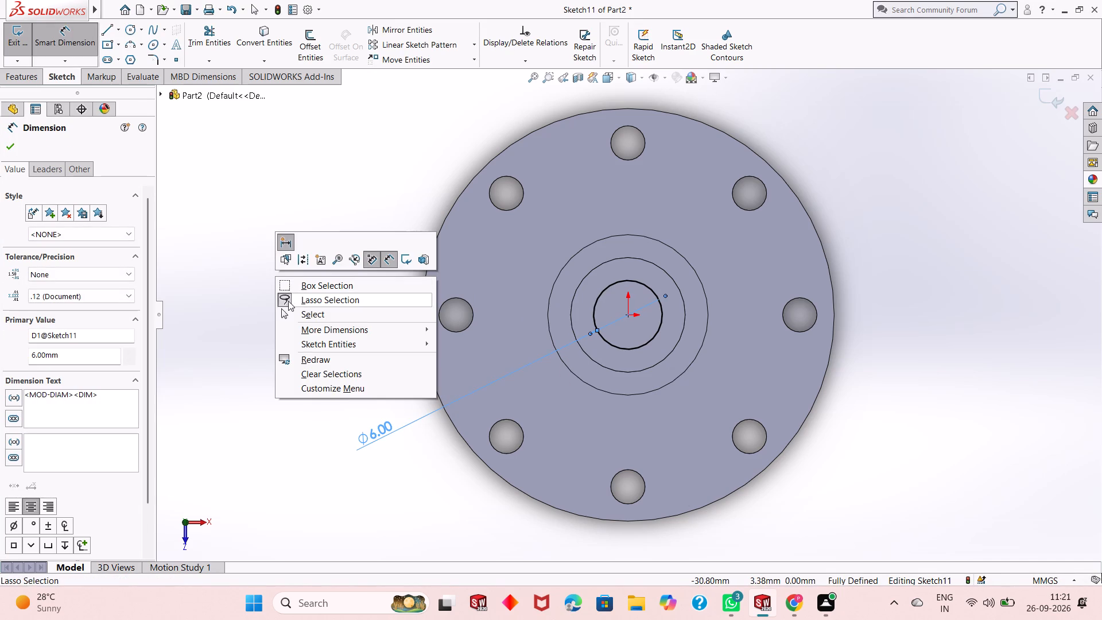
click(292, 311)
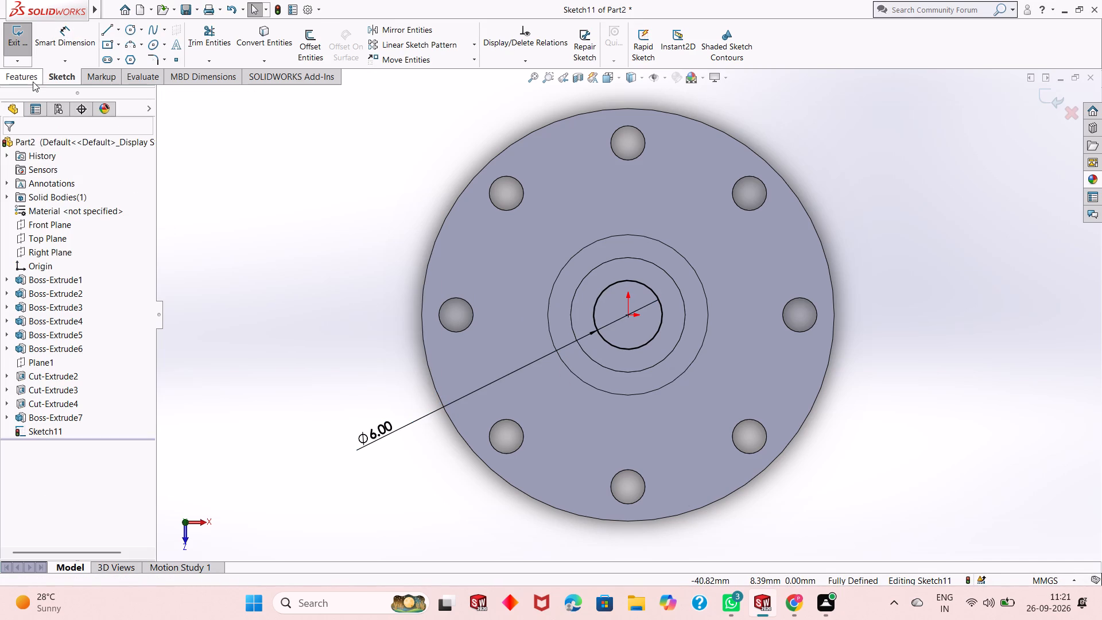
Extrude-cut the 6 mm circle down through the central boss, trying an 18 mm blind depth before setting it to 10.58 mm.
click(33, 82)
click(193, 47)
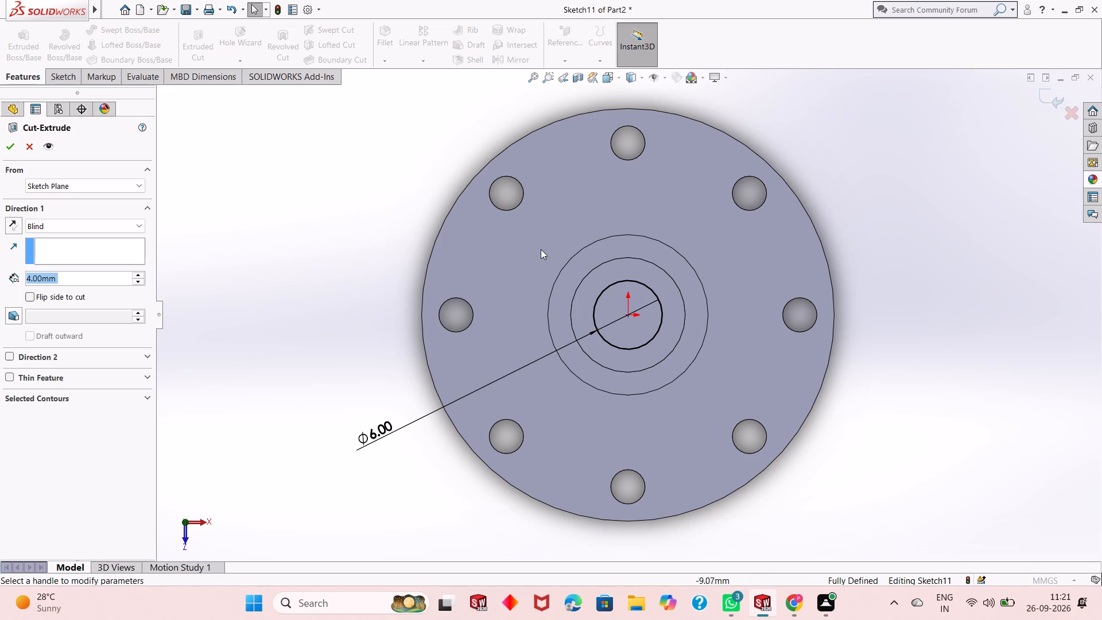
middle_drag(676, 394, 677, 216)
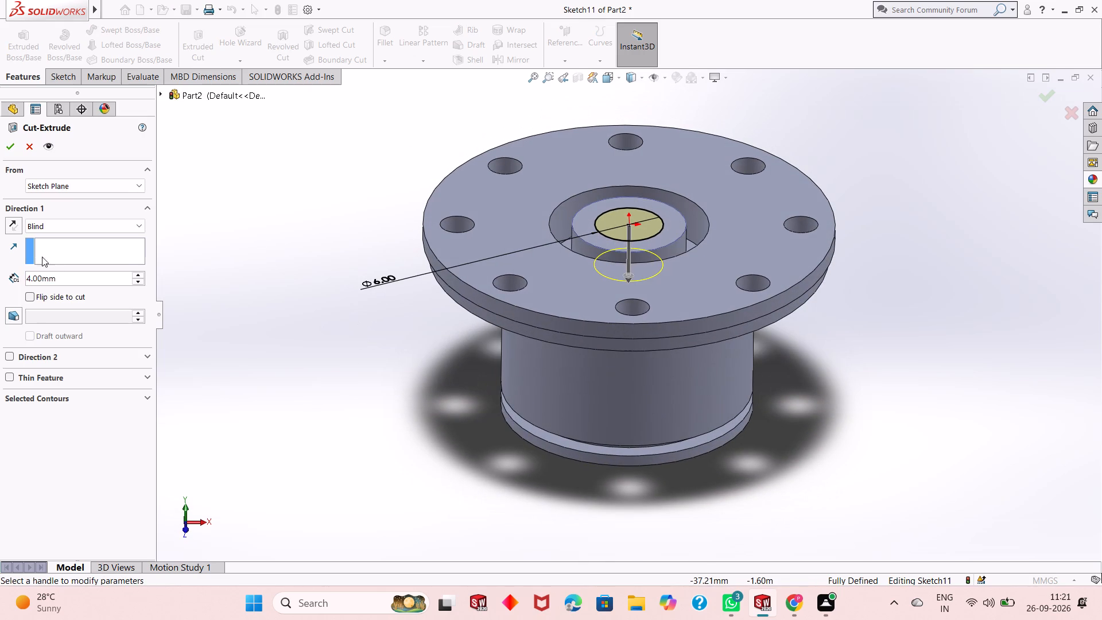
double_click(65, 274)
text(18)
key(Return)
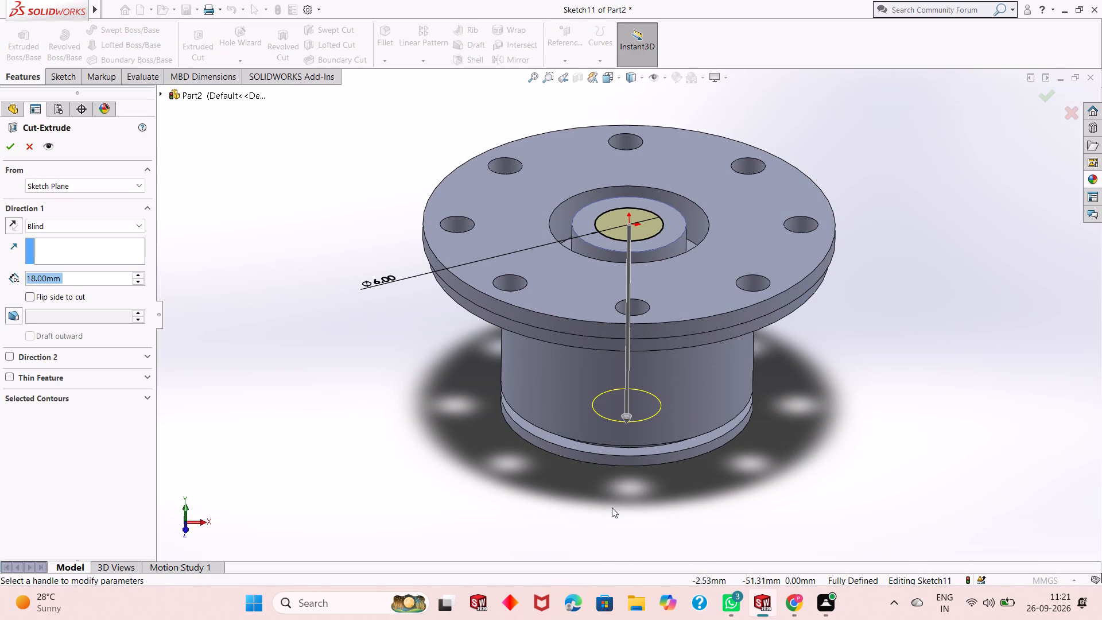
middle_drag(612, 507, 613, 365)
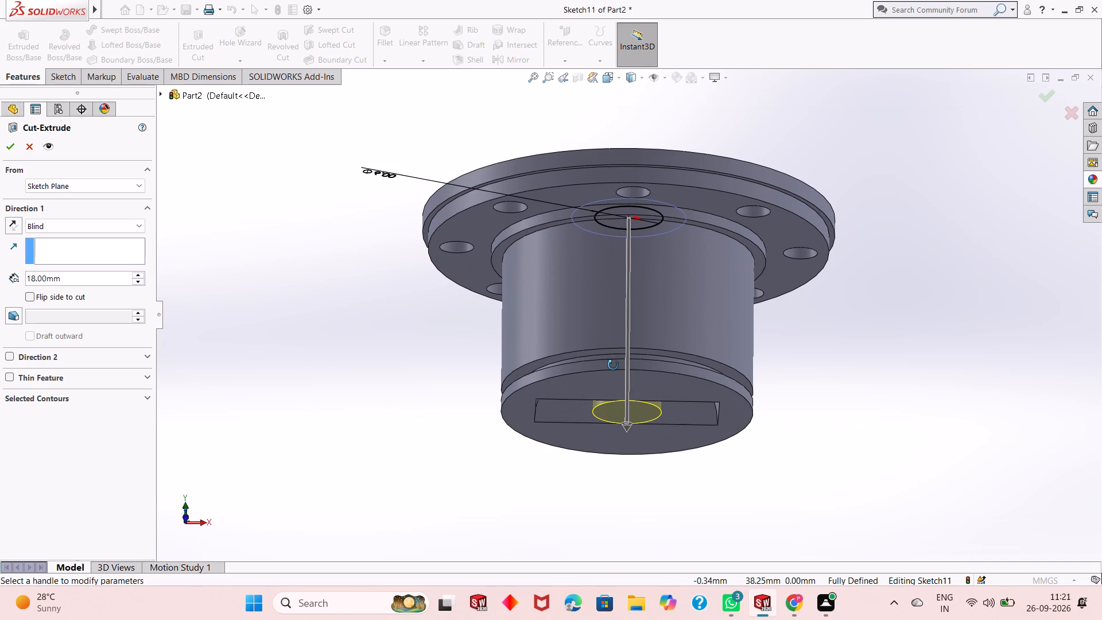
middle_drag(613, 365, 615, 427)
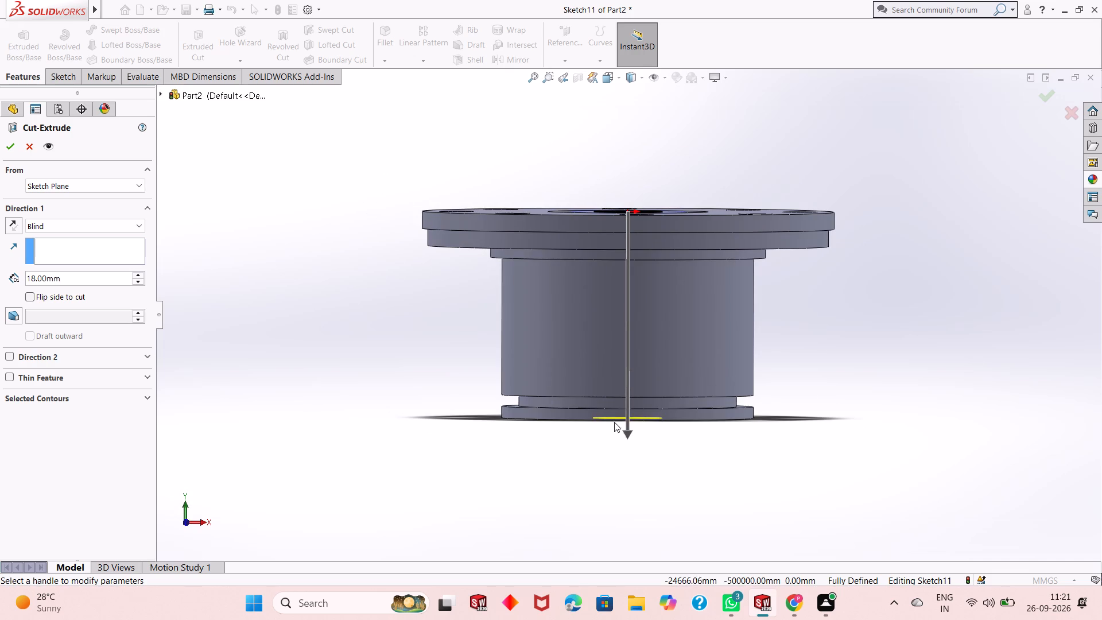
double_click(82, 275)
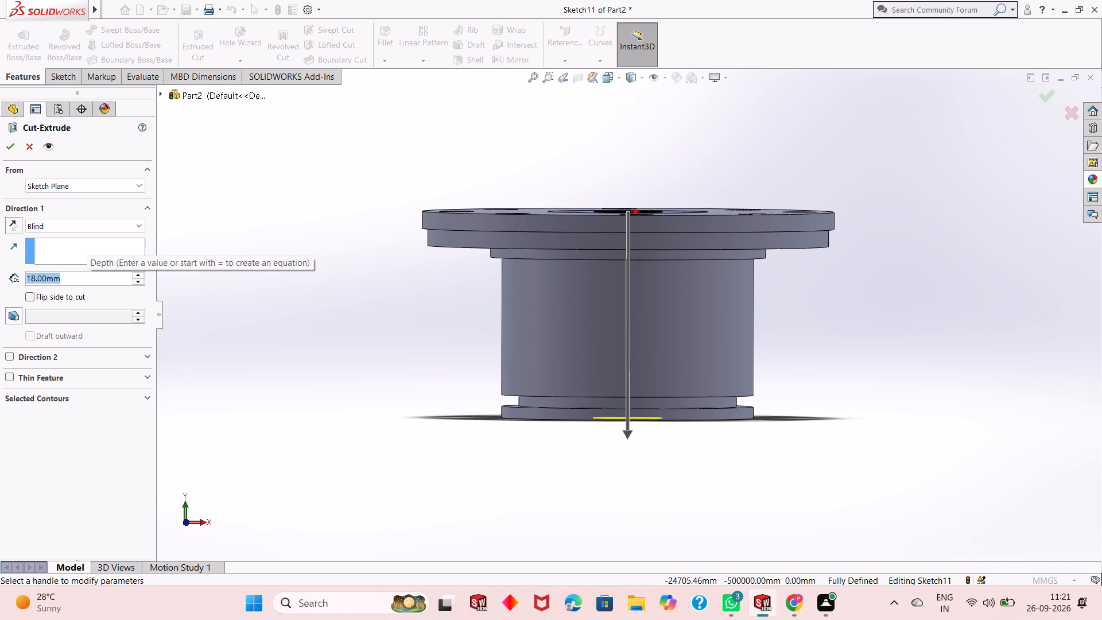
text(10.58)
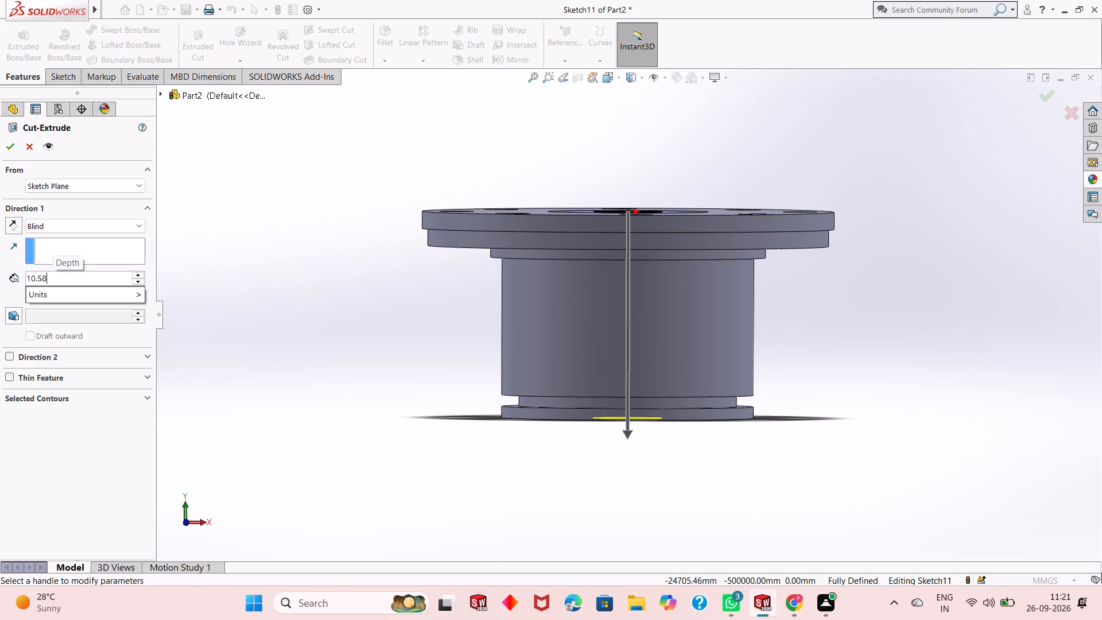
key(Return)
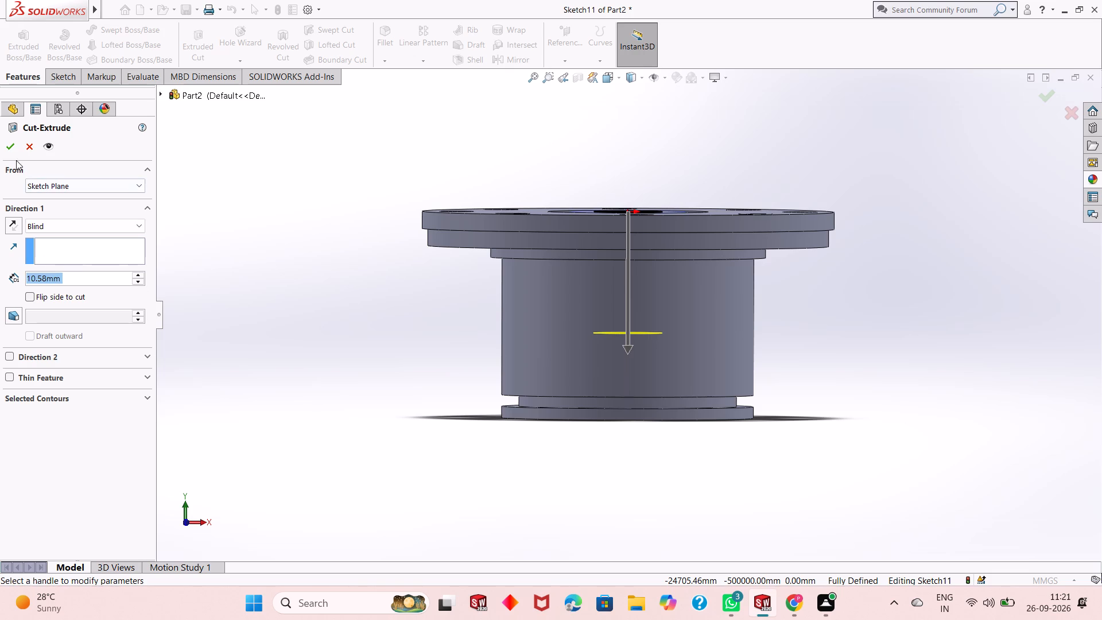
click(14, 153)
Section the part along Plane1 and examine how the 6 mm bore meets the dome-profile base cut.
middle_drag(454, 324, 491, 284)
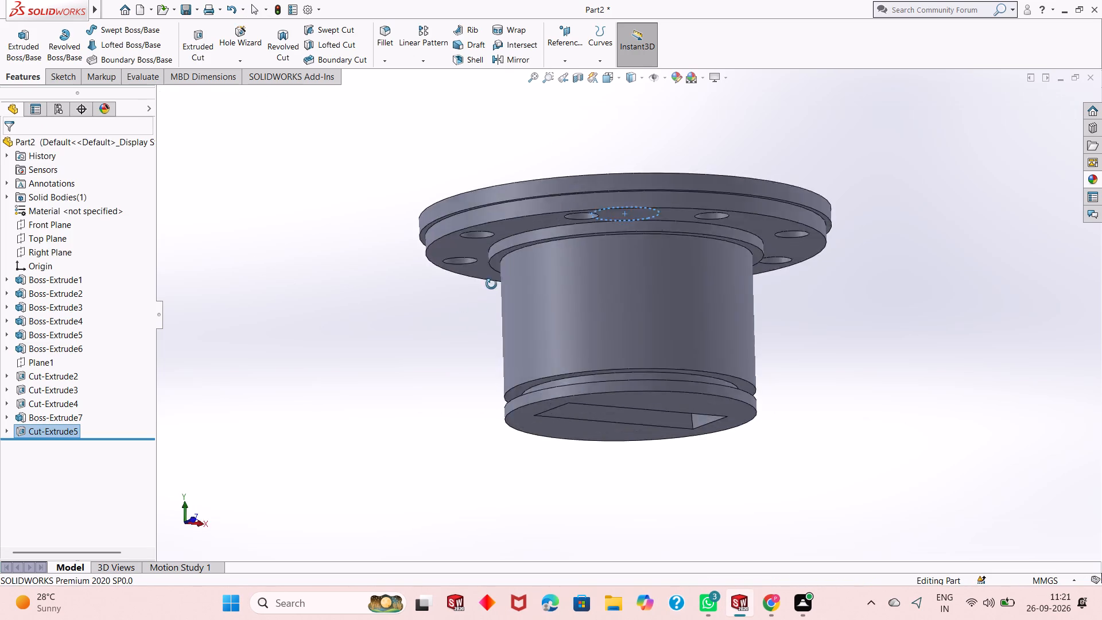
middle_drag(491, 284, 493, 391)
click(367, 352)
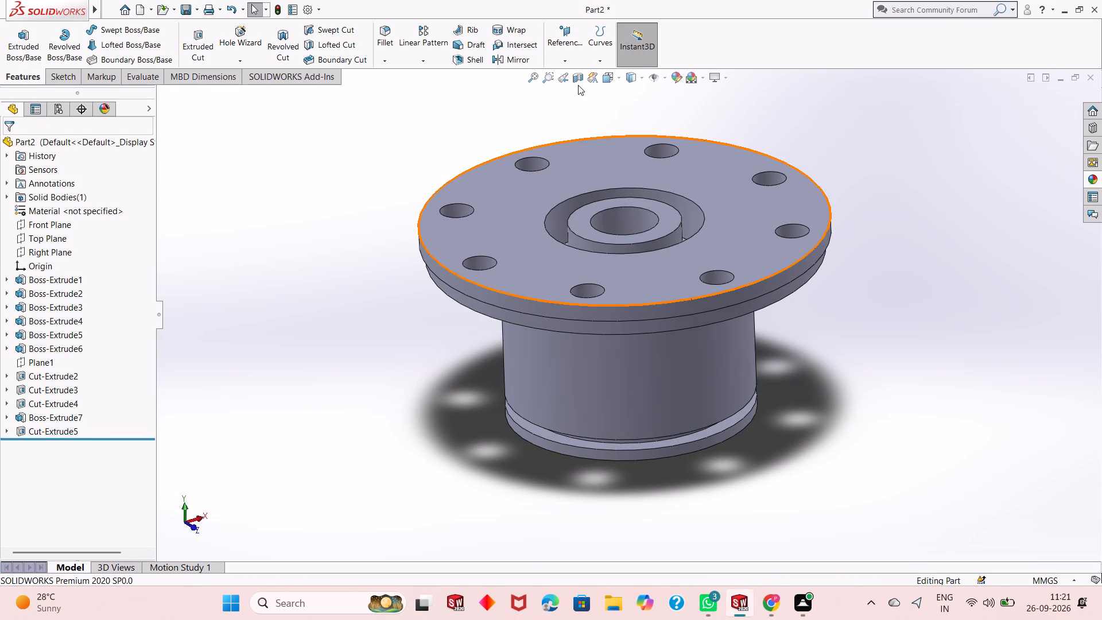
click(578, 79)
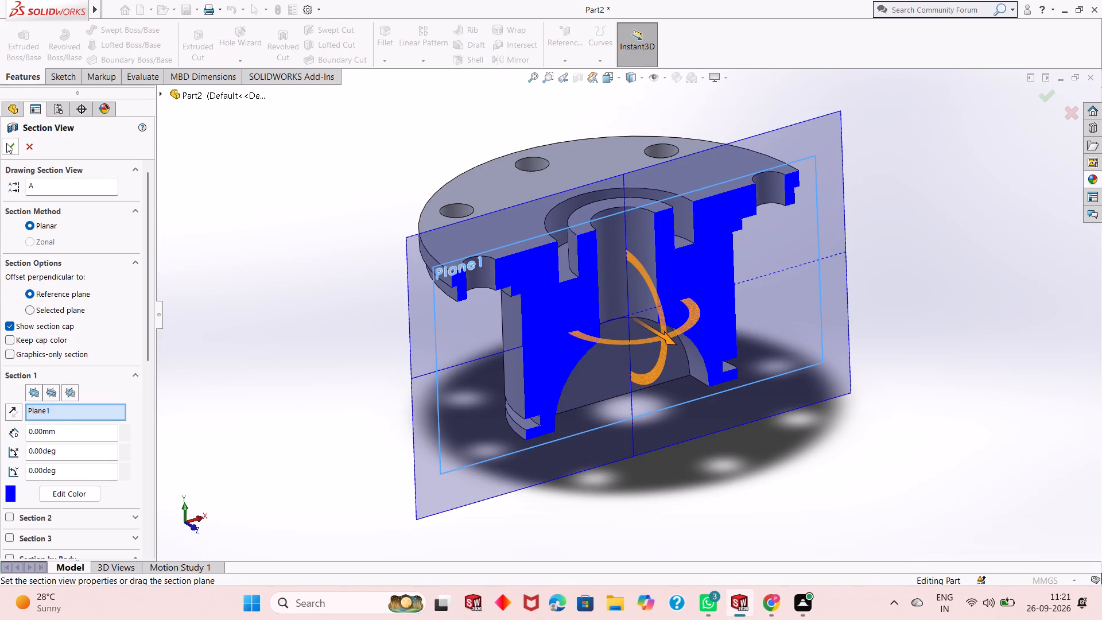
click(6, 144)
middle_drag(433, 347, 348, 290)
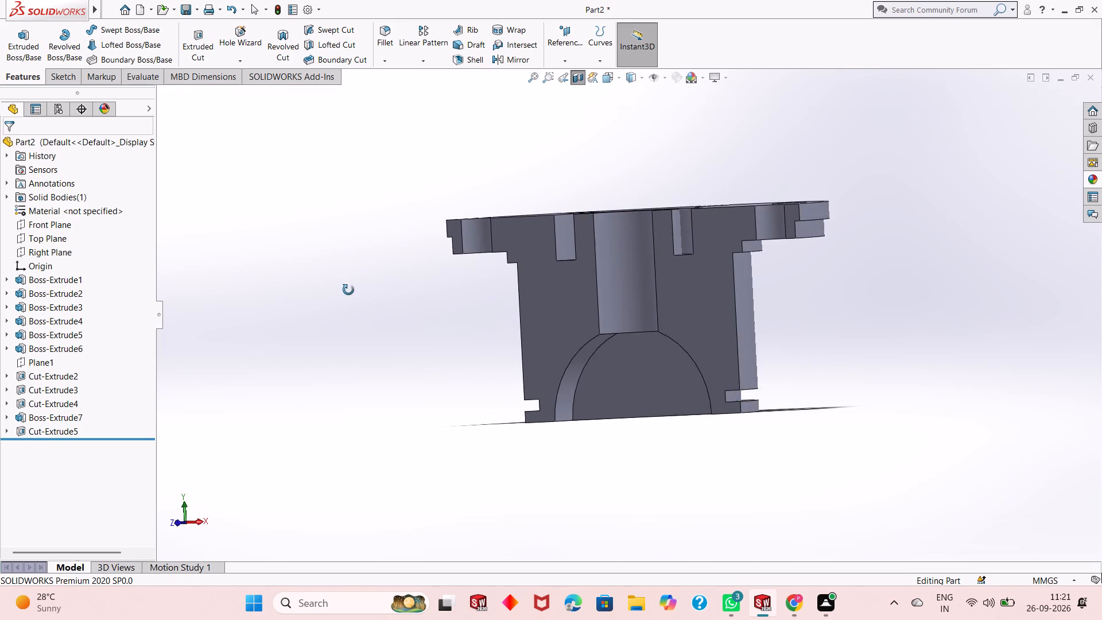
middle_drag(348, 290, 384, 327)
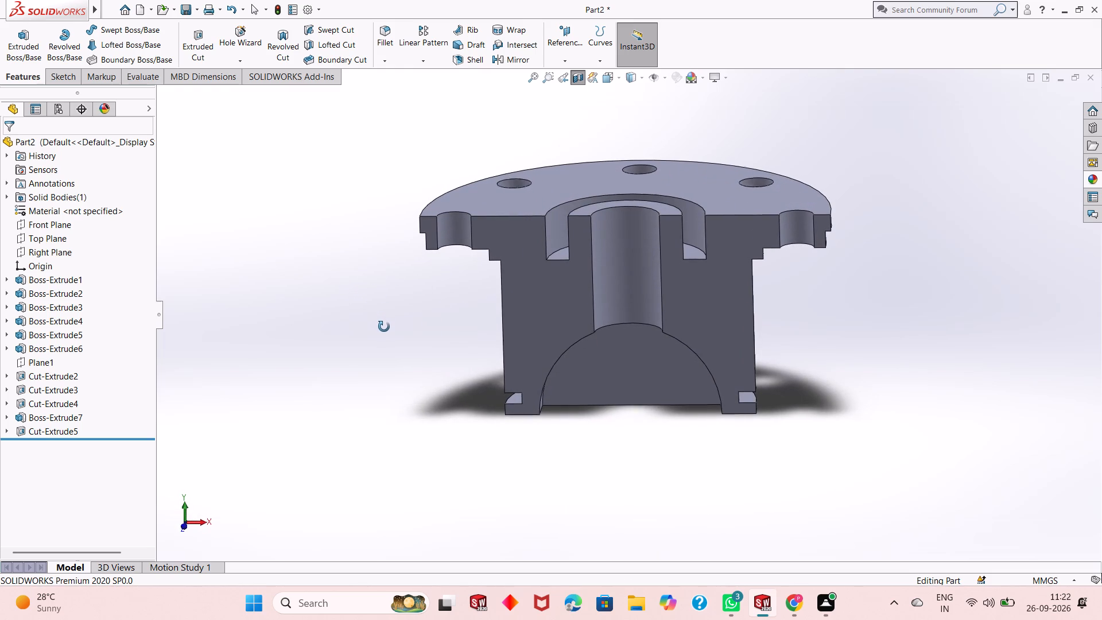
middle_drag(384, 327, 400, 282)
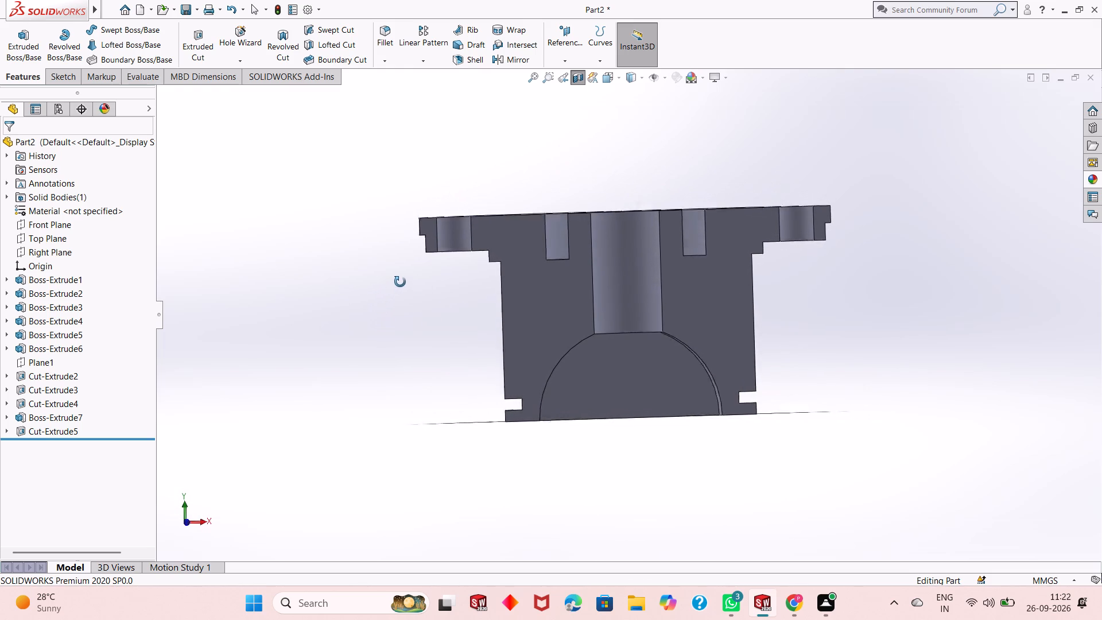
middle_drag(400, 282, 381, 288)
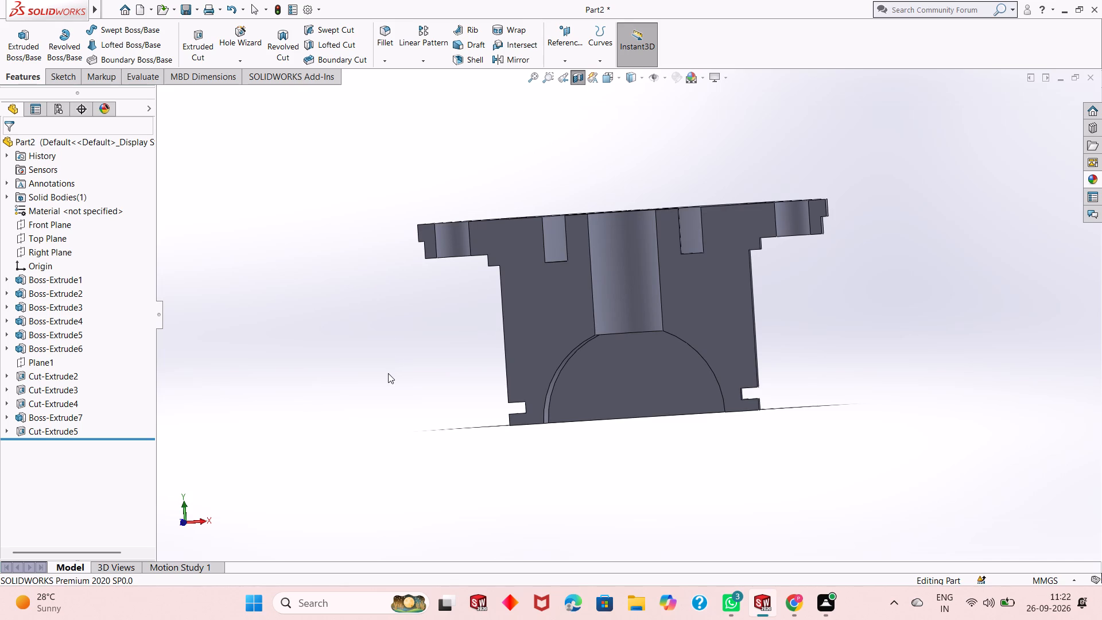
middle_drag(388, 377, 405, 370)
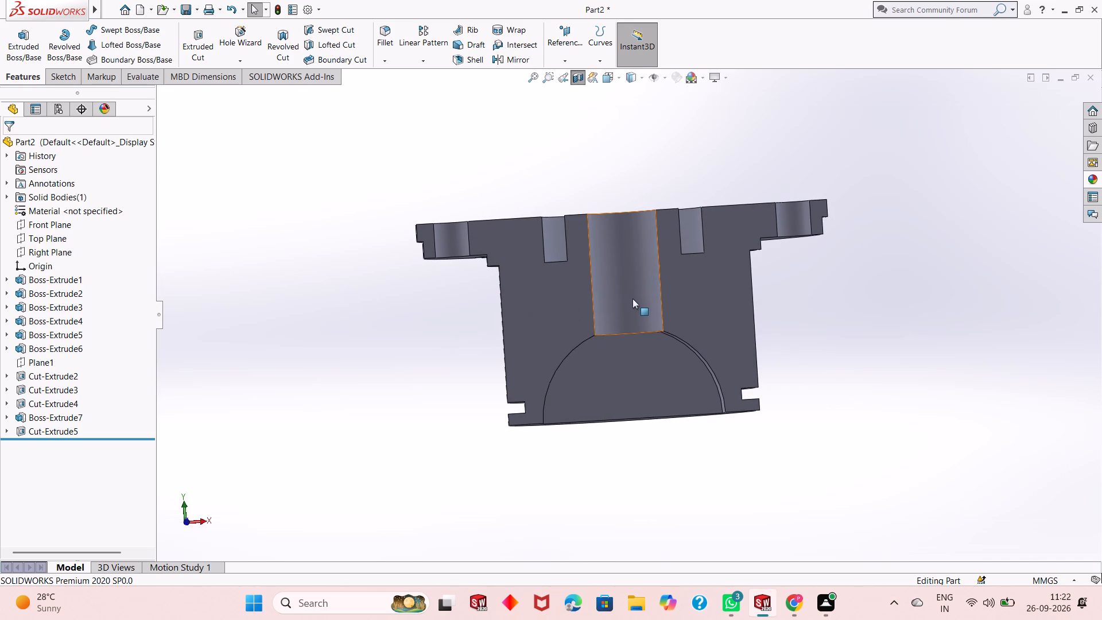
scroll(633, 300, down, 1)
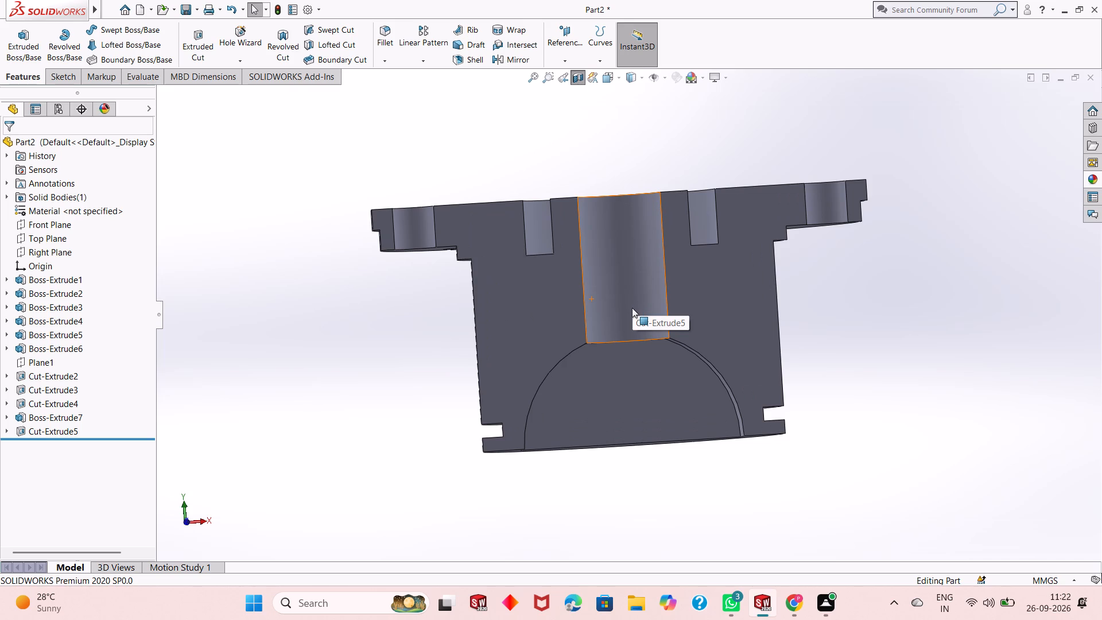
scroll(620, 358, up, 1)
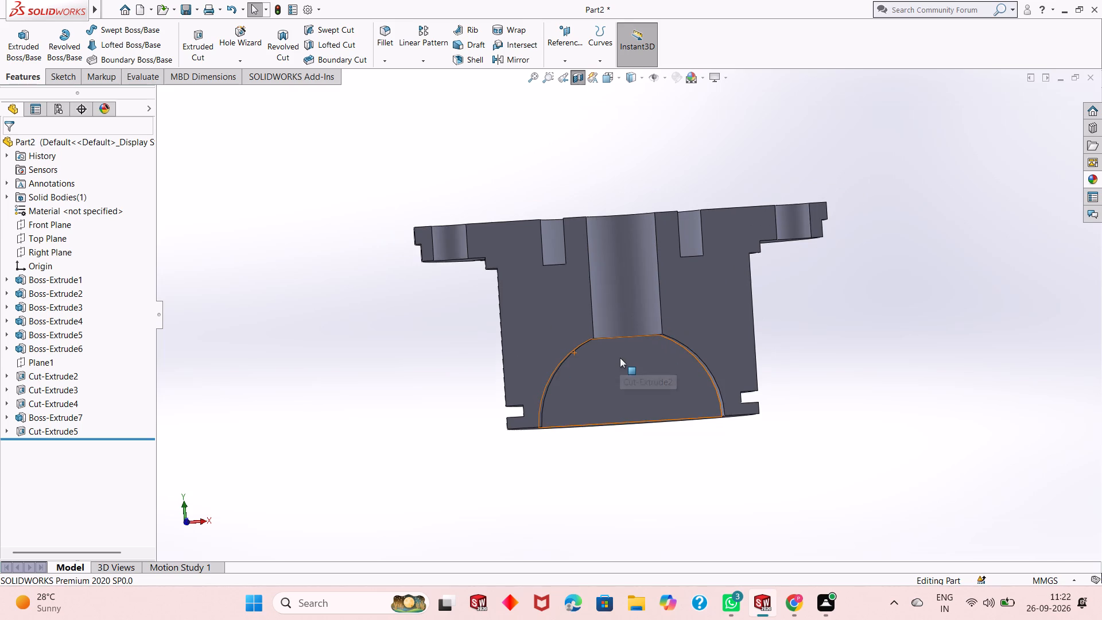
scroll(642, 327, down, 1)
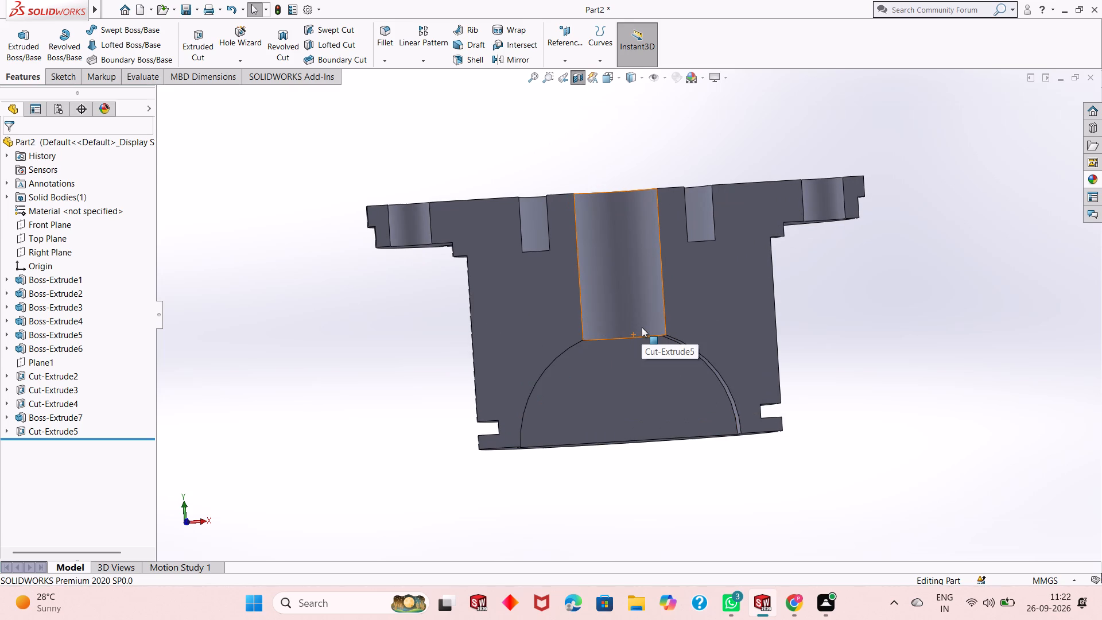
scroll(642, 327, down, 1)
scroll(641, 327, up, 2)
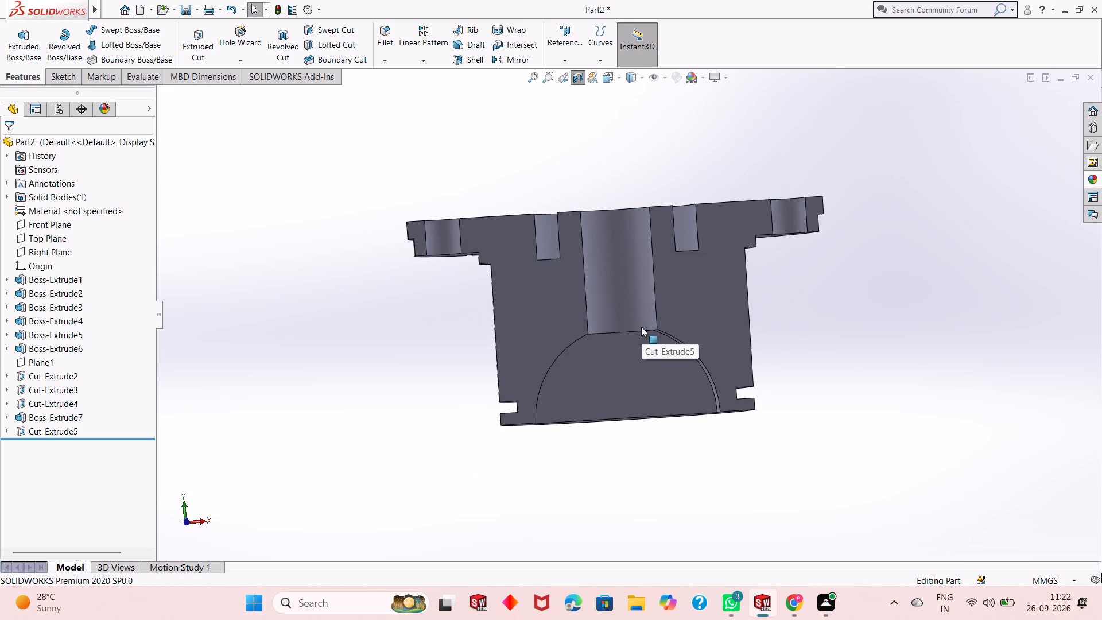
scroll(619, 290, down, 2)
scroll(596, 335, up, 1)
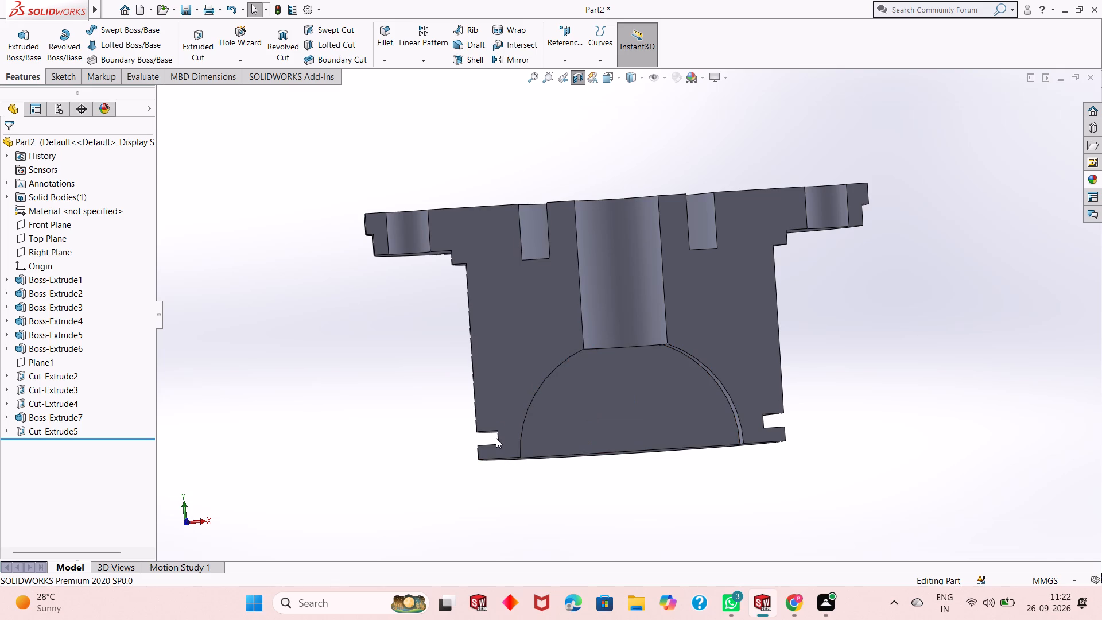
Turn off the section view and inspect the whole part from the side and from above the flange.
click(583, 80)
scroll(503, 285, up, 1)
middle_drag(528, 283, 626, 280)
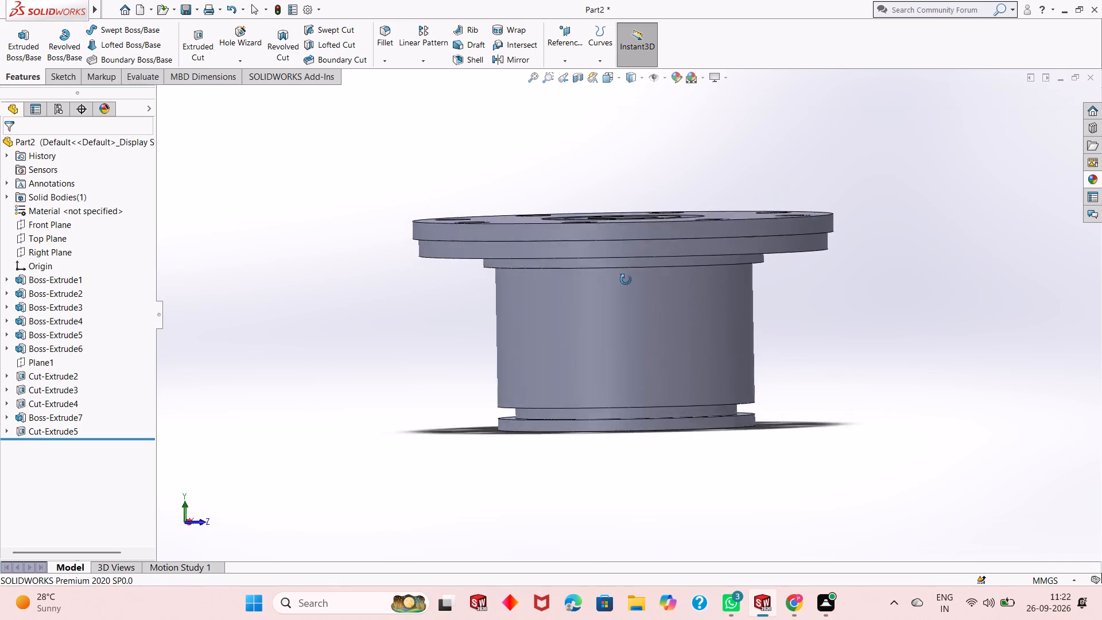
middle_drag(626, 280, 659, 425)
scroll(658, 421, up, 2)
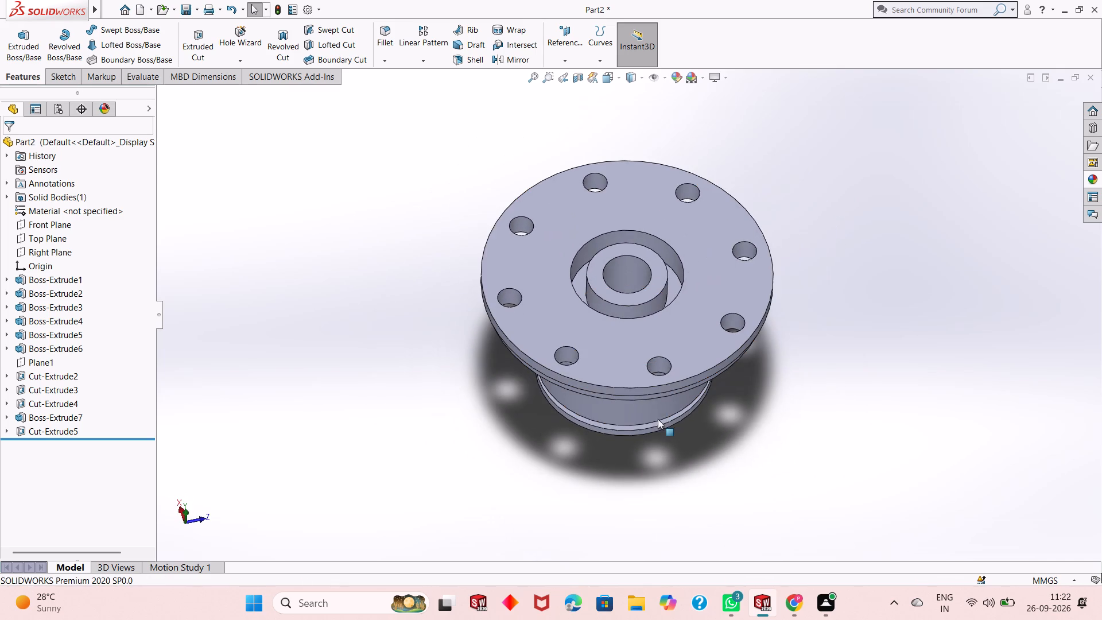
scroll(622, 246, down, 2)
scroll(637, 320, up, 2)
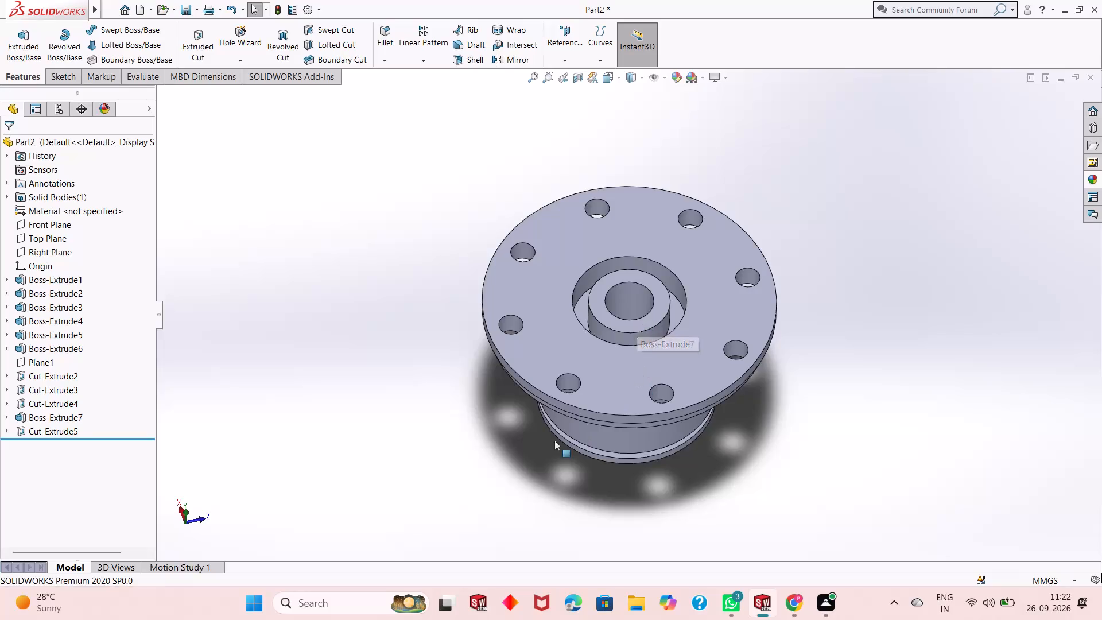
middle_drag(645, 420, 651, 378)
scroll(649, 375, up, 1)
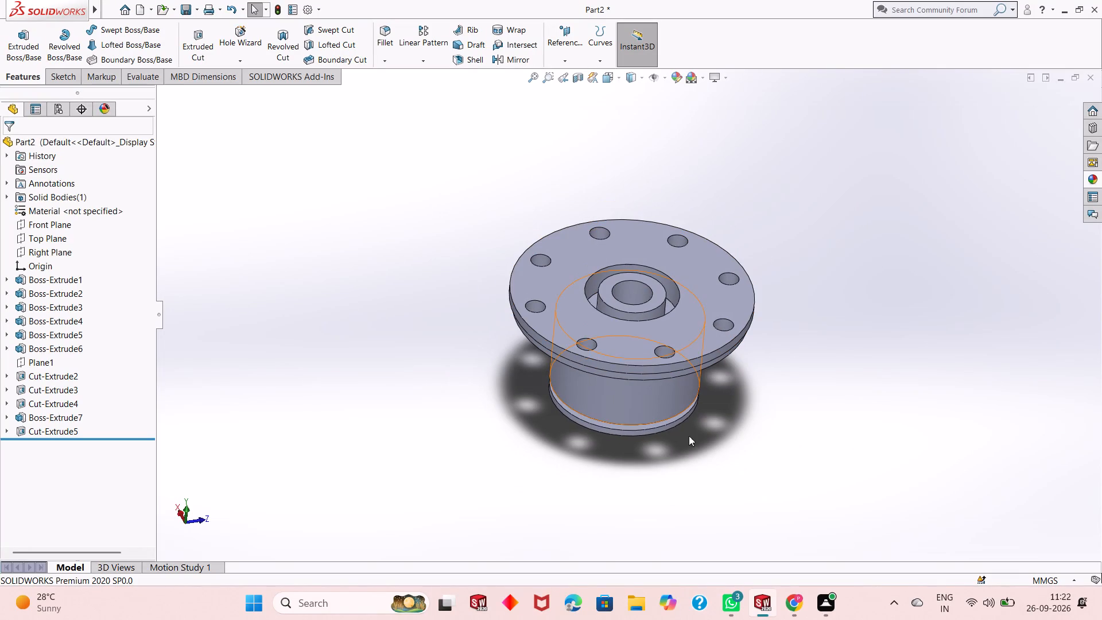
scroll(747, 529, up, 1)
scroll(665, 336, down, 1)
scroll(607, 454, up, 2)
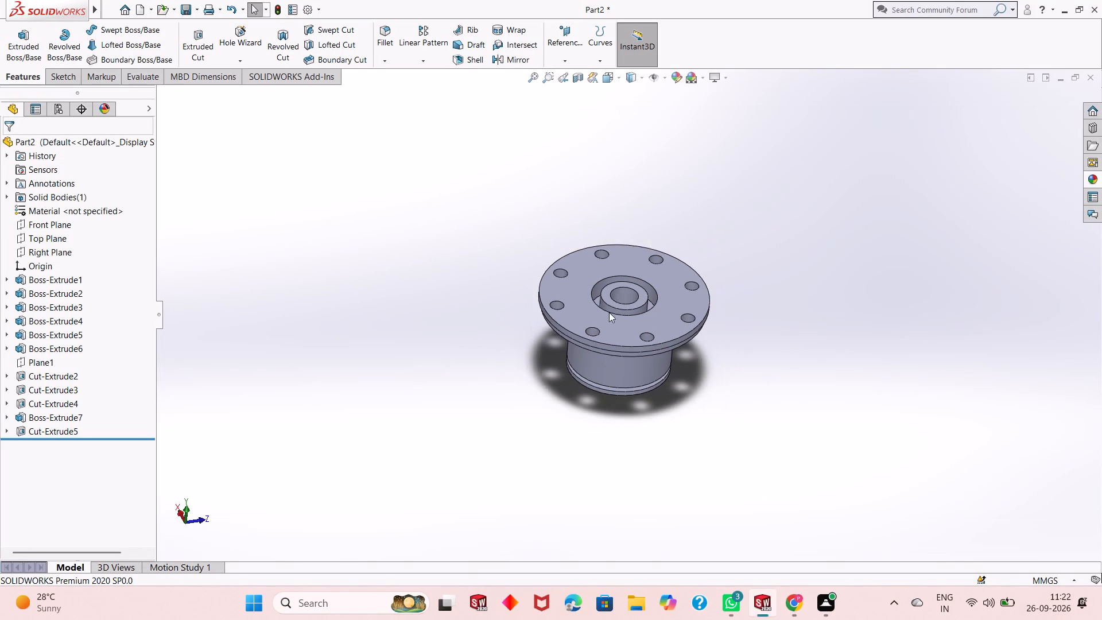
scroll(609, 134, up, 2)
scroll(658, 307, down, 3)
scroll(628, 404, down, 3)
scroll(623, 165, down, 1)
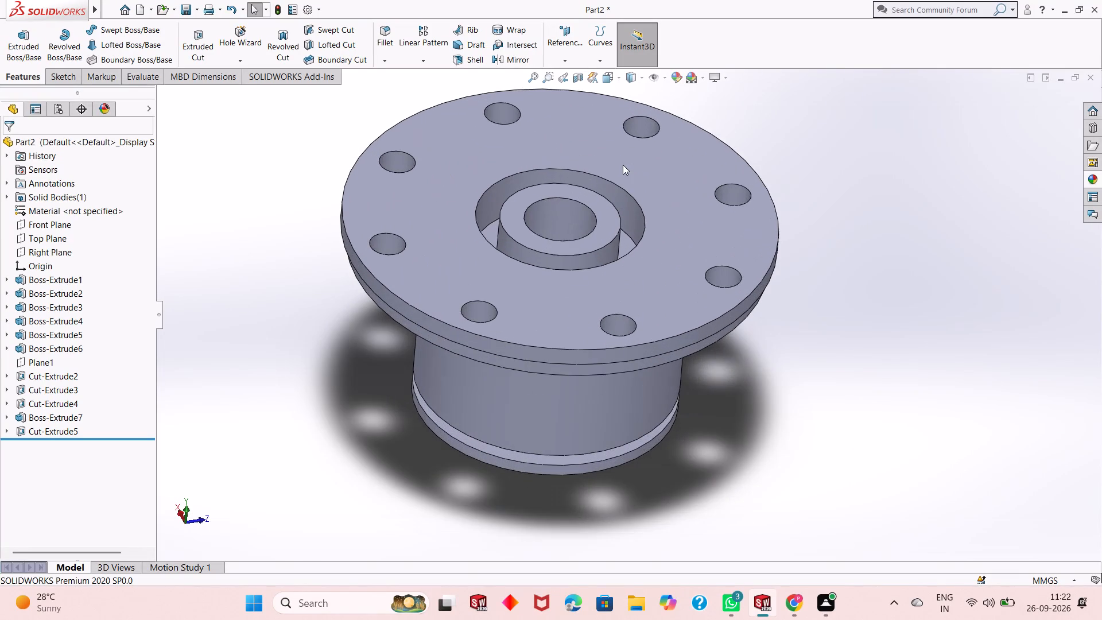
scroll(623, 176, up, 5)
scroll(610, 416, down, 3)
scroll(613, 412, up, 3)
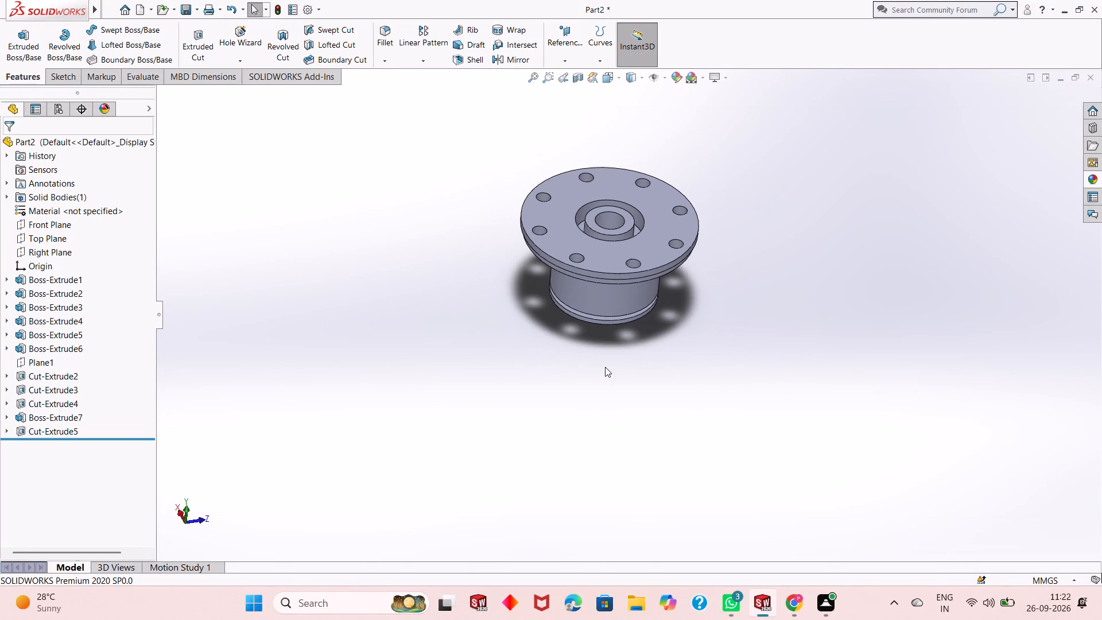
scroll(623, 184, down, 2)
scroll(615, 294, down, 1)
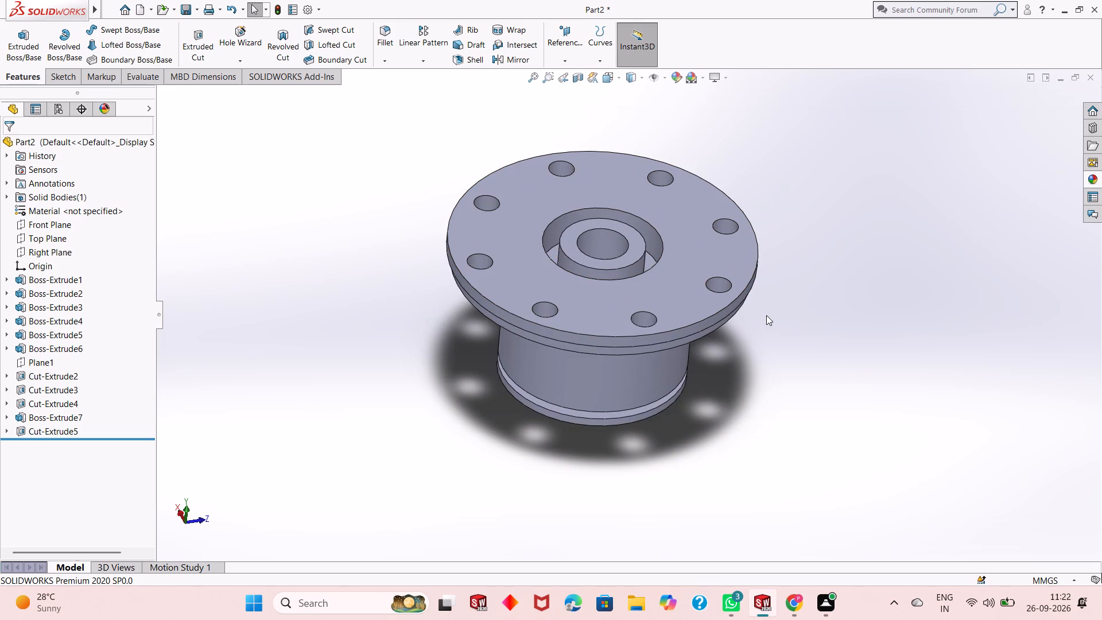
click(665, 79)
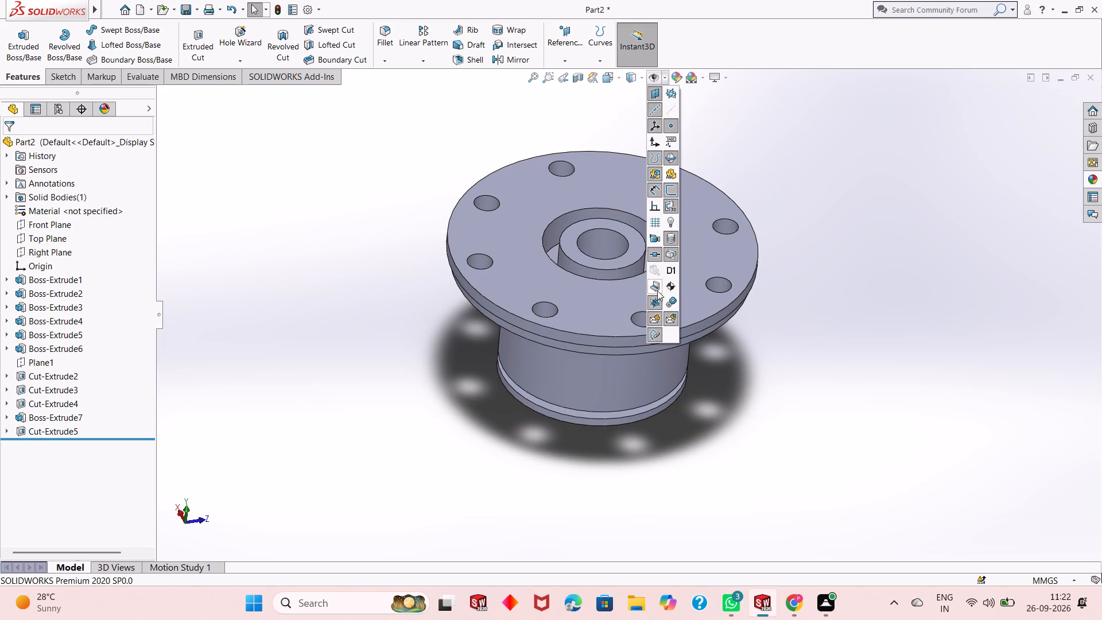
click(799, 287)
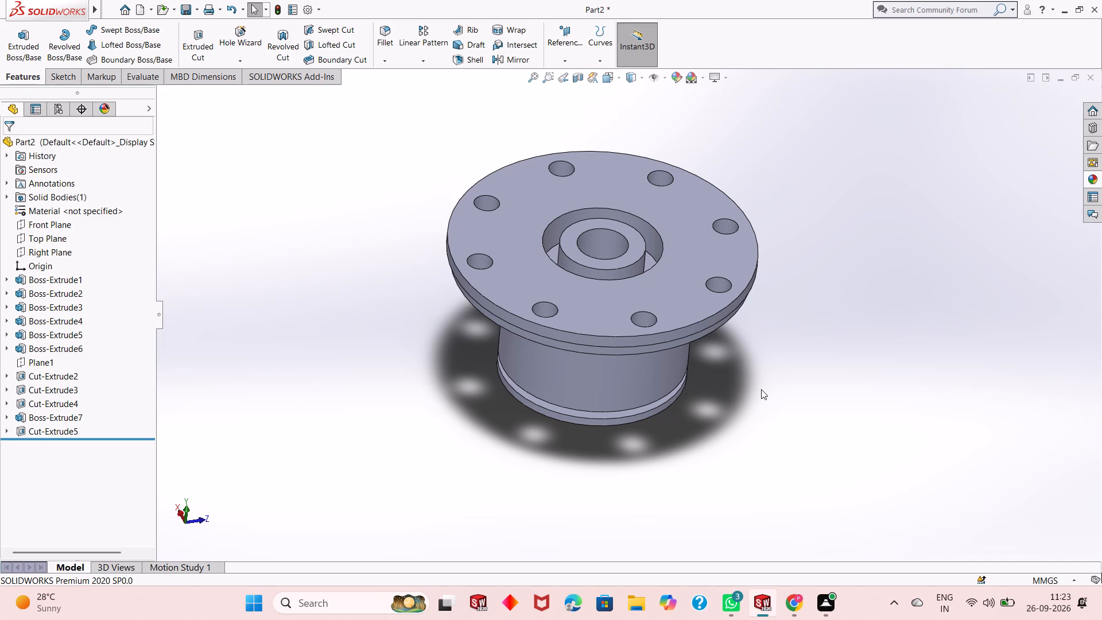
Save the part in the Downloads folder as a SOLIDWORKS part named "Flanged pipe adapter".
key(ctrl+s)
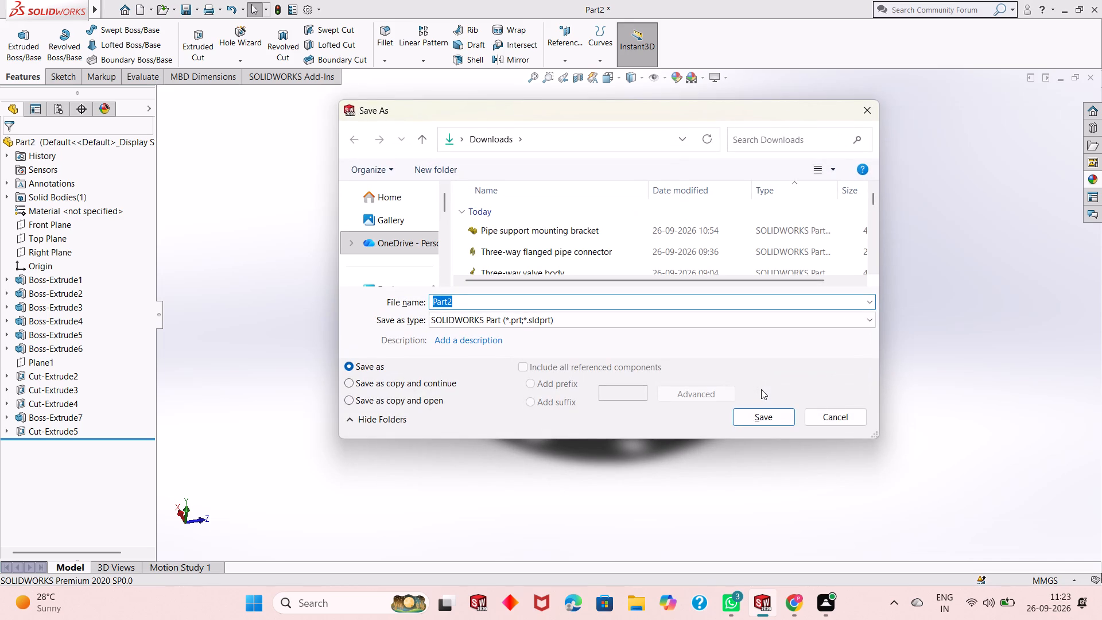
text(Flanged)
key(space)
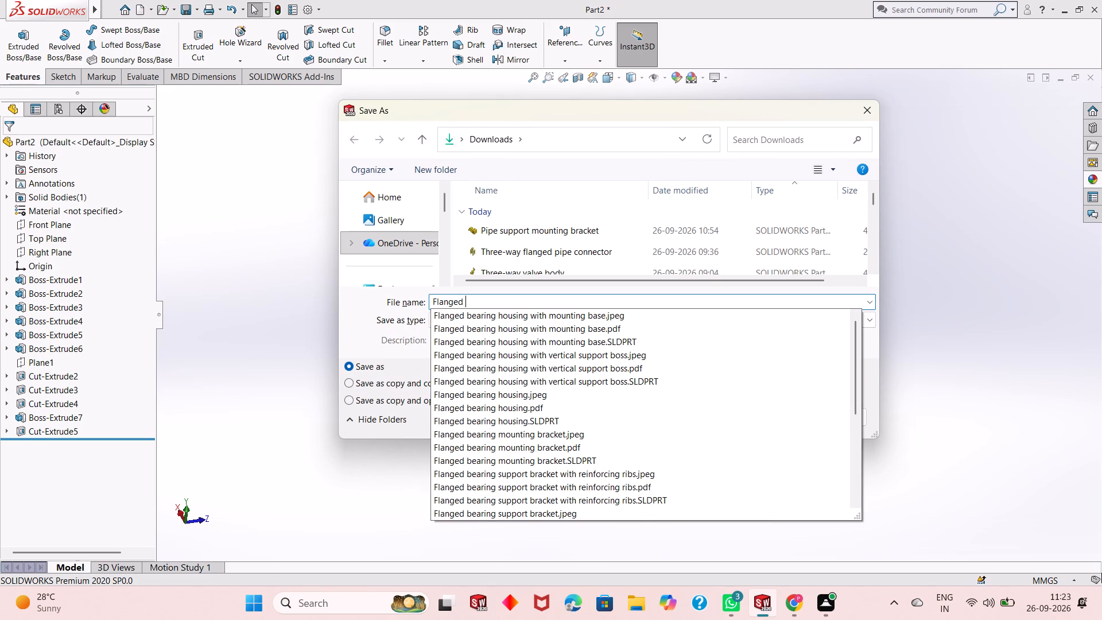
text(pipe)
key(space)
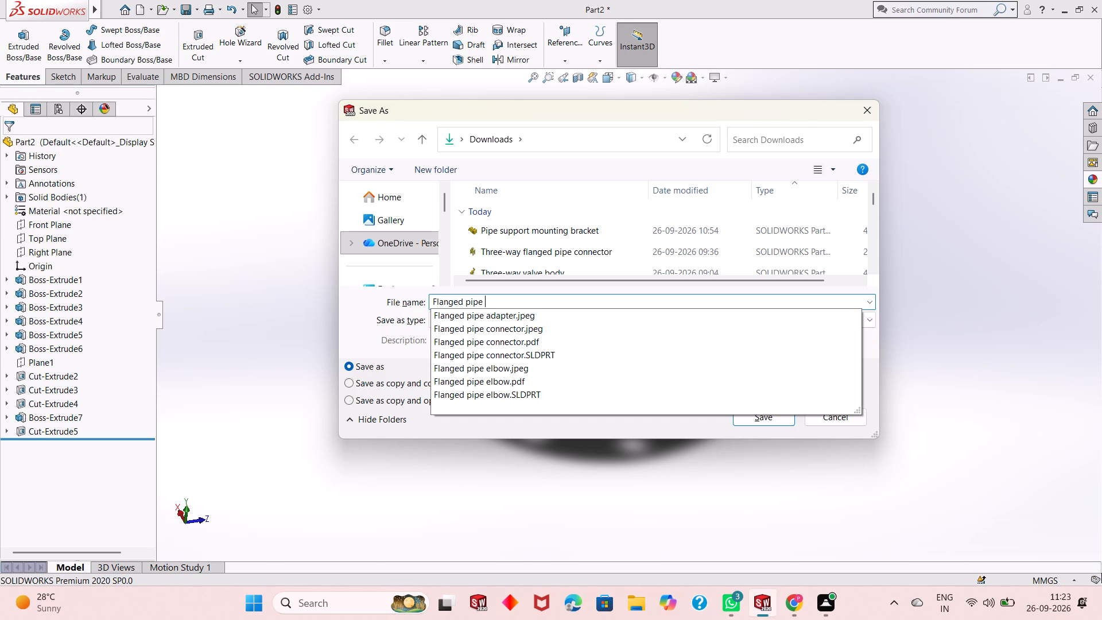
key(a)
text(da)
text(pter)
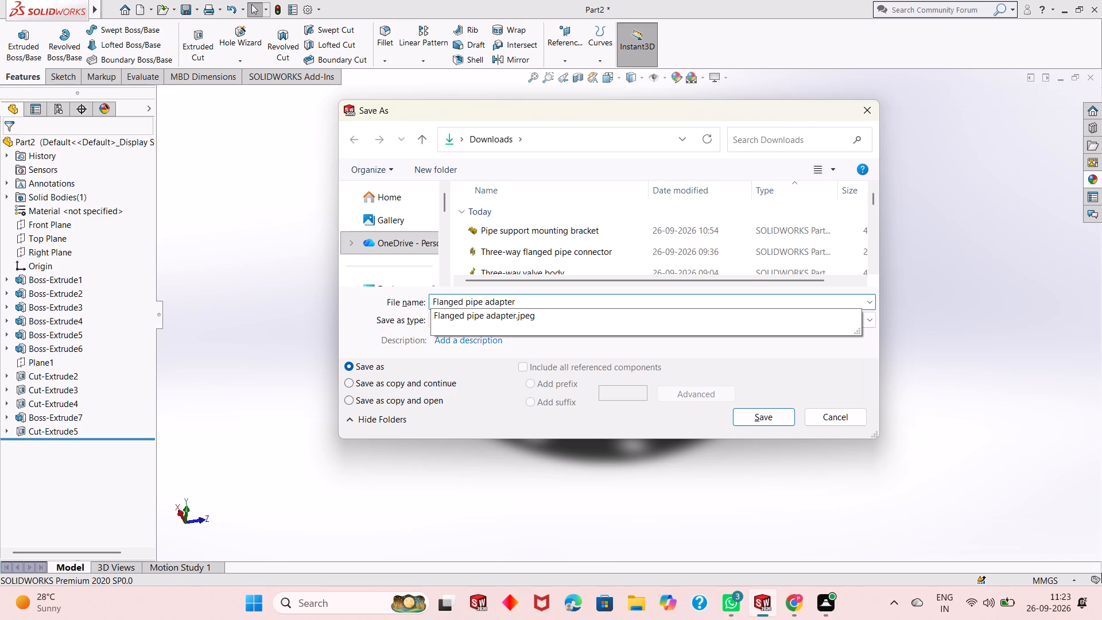
key(Return)
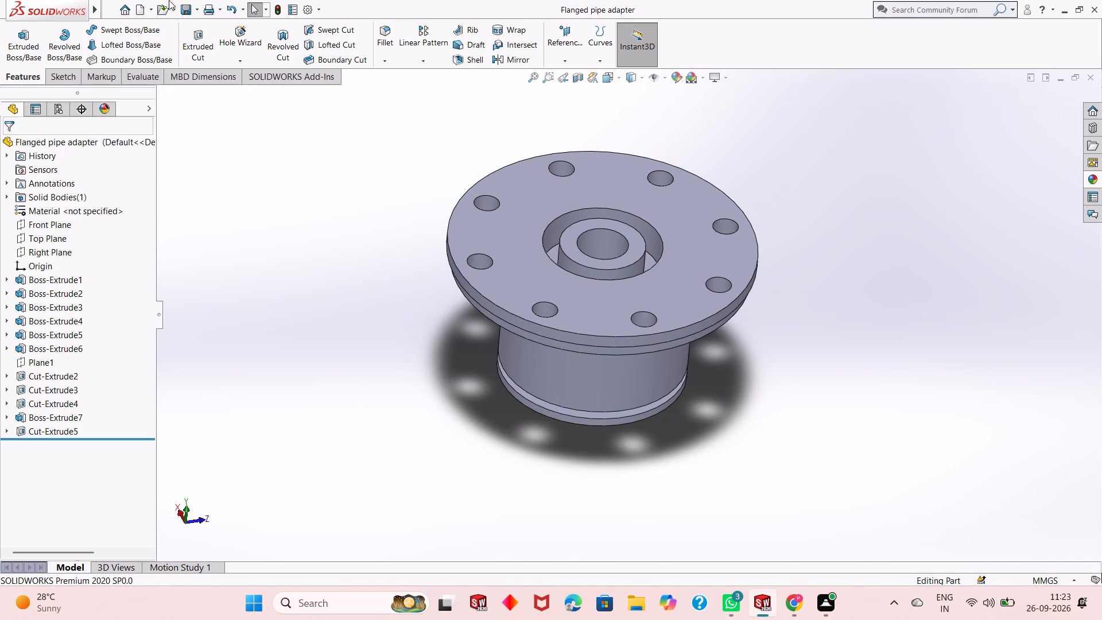
Save a copy of the part in PDF format (*.pdf) in Downloads, keeping the name "Flanged pipe adapter".
click(199, 6)
click(211, 38)
click(540, 319)
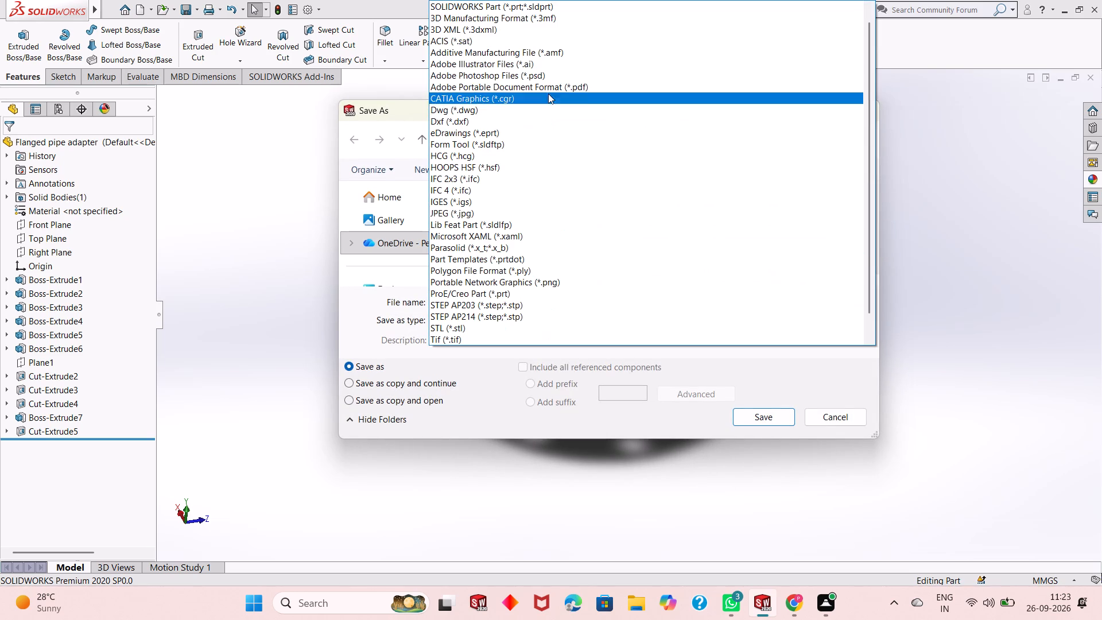
click(550, 85)
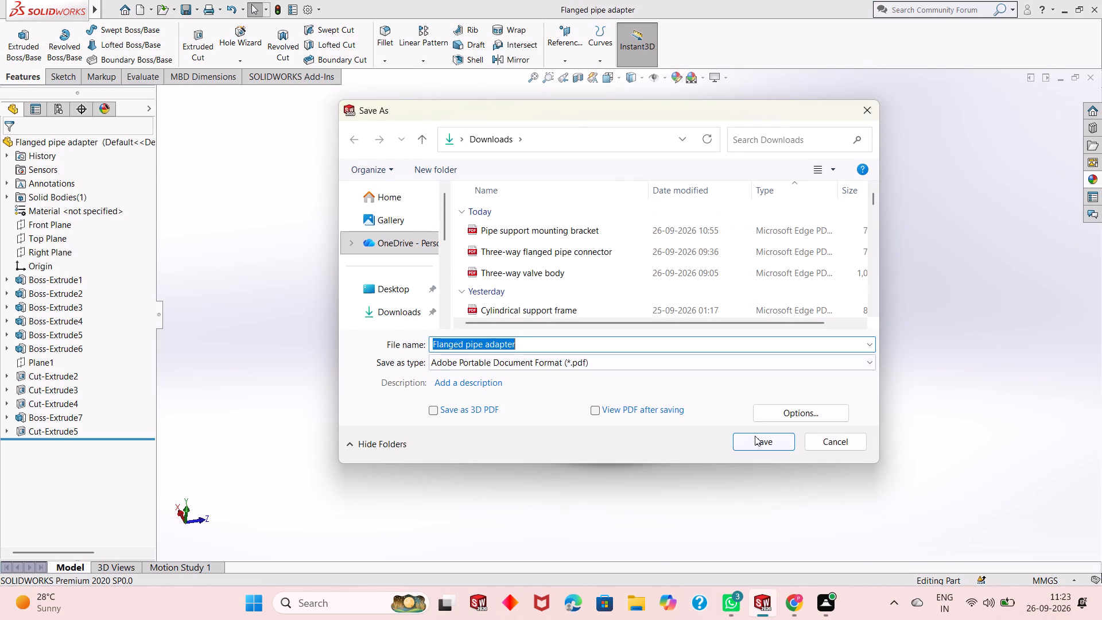
click(756, 441)
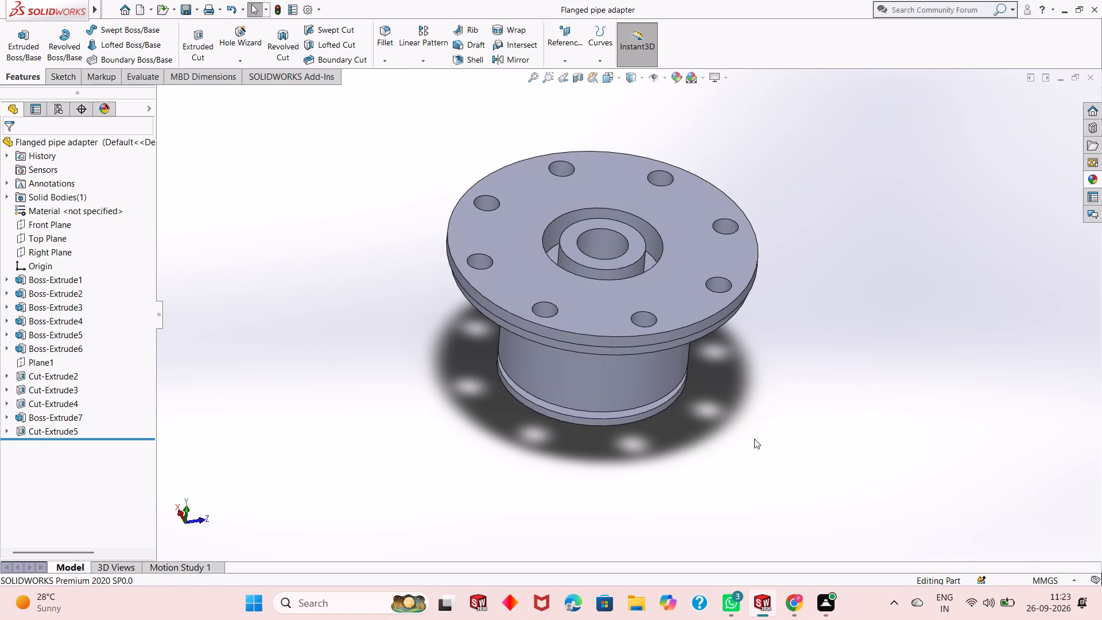